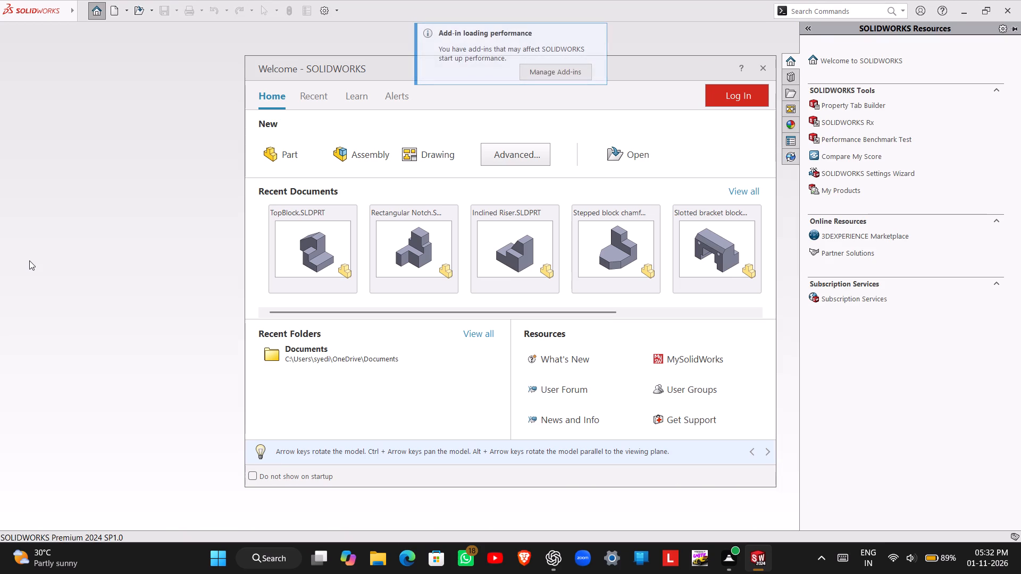
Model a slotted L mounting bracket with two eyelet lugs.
Create a new part document.
{"action": "left_click", "coordinate": [282, 156]}
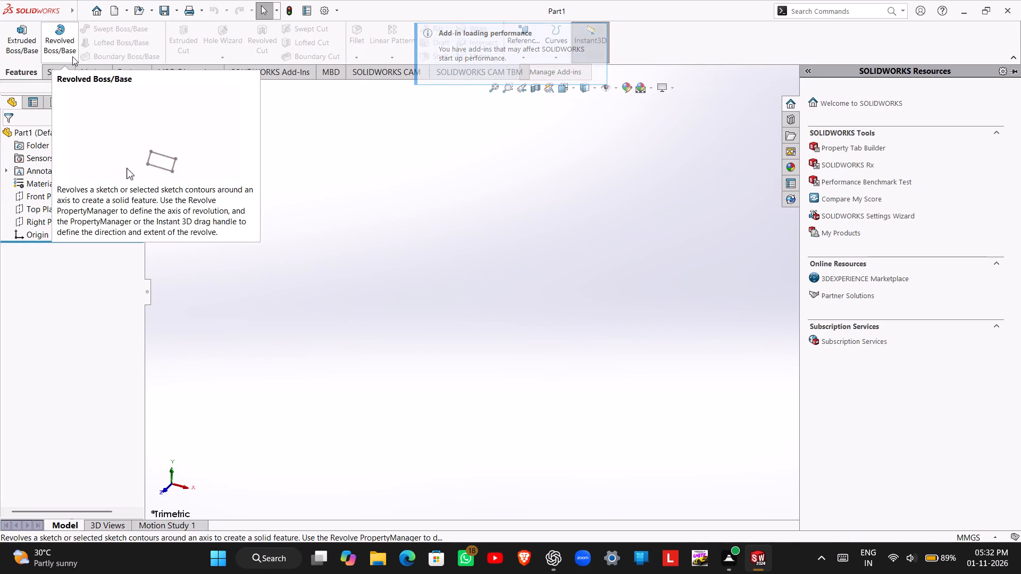
{"action": "right_click", "coordinate": [72, 56]}
{"action": "left_click", "coordinate": [263, 211]}
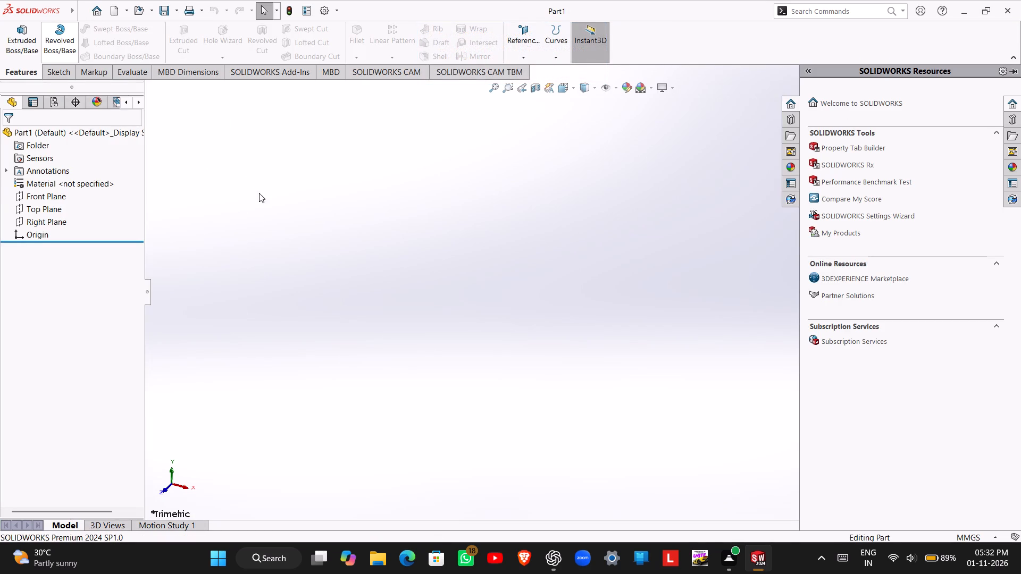
Open a new sketch on the Front Plane.
{"action": "left_click", "coordinate": [51, 67]}
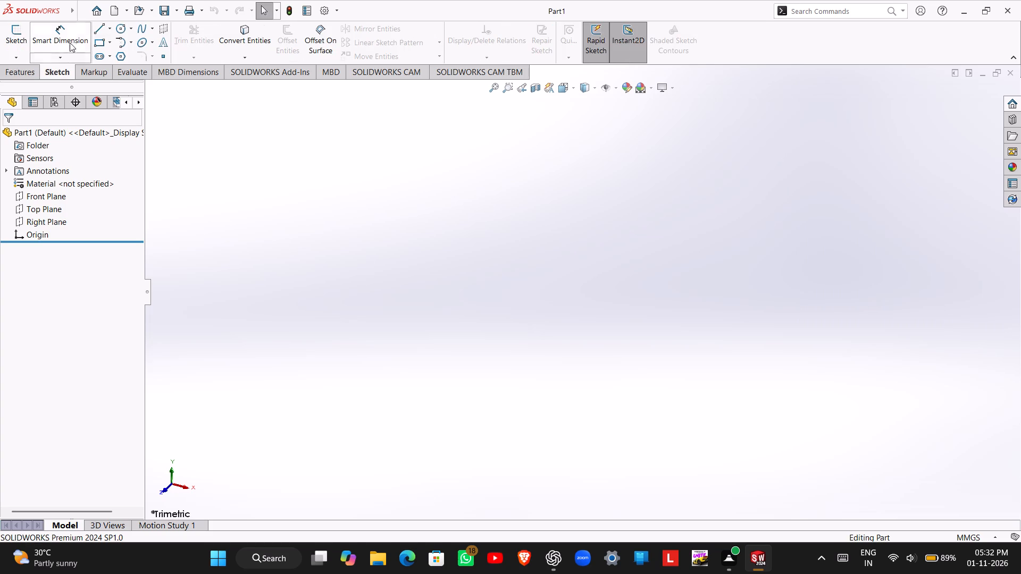
{"action": "left_click", "coordinate": [101, 23]}
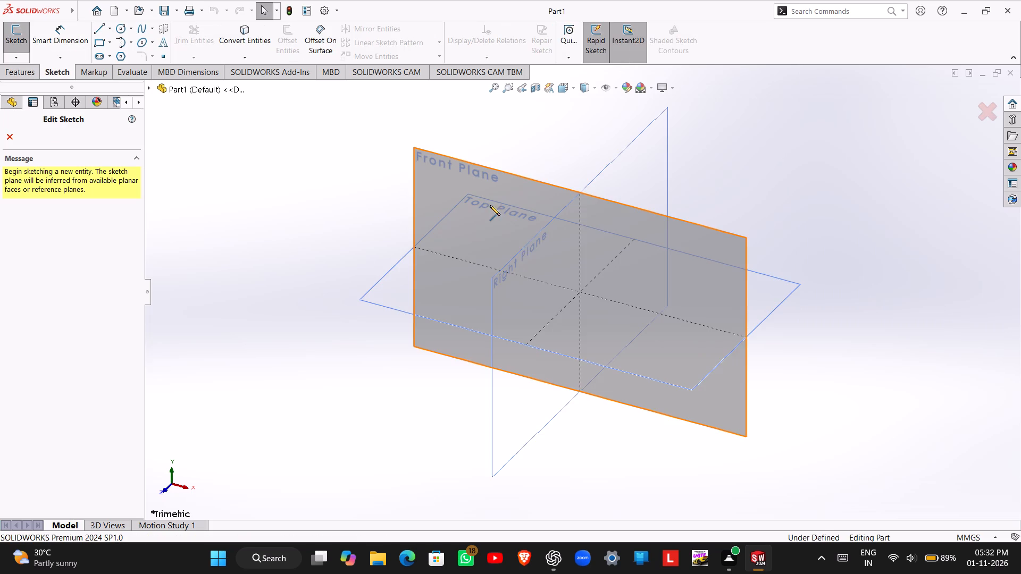
{"action": "left_click", "coordinate": [466, 176]}
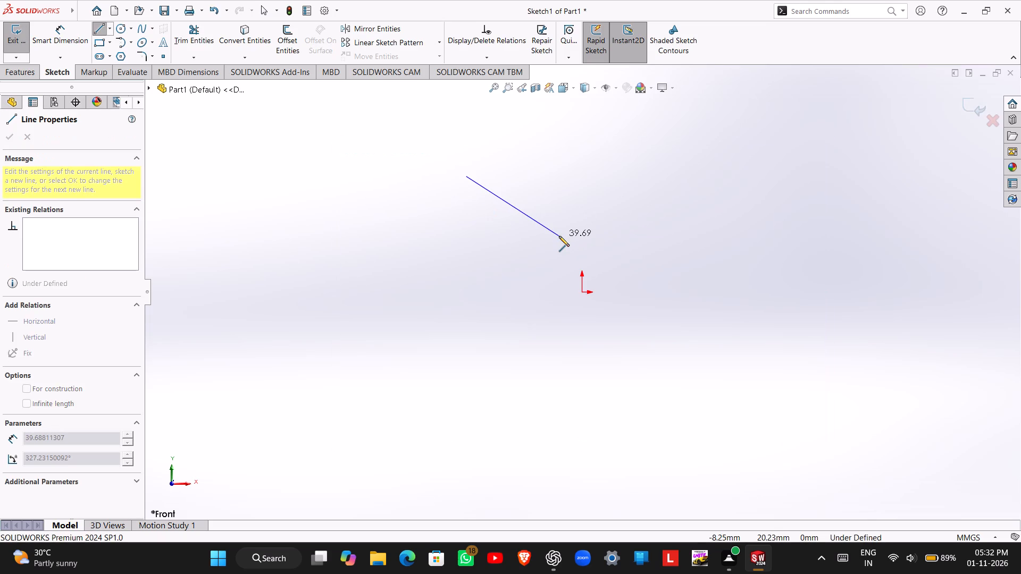
{"action": "key", "text": "Escape"}
{"action": "key", "text": "Escape"}
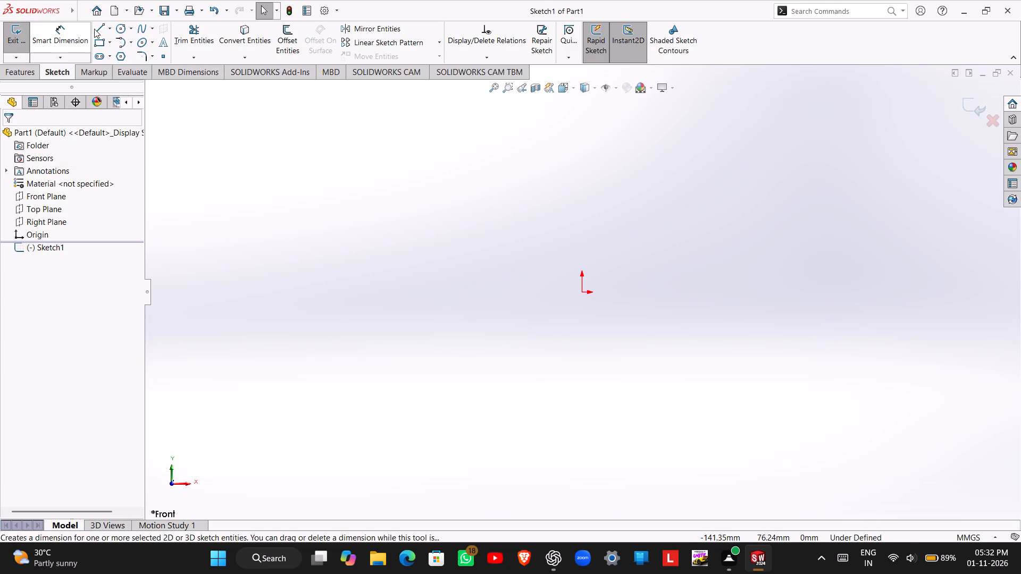
Sketch a horizontal base line about 70 mm long through the origin, with its midpoint at the origin.
{"action": "left_click", "coordinate": [99, 30]}
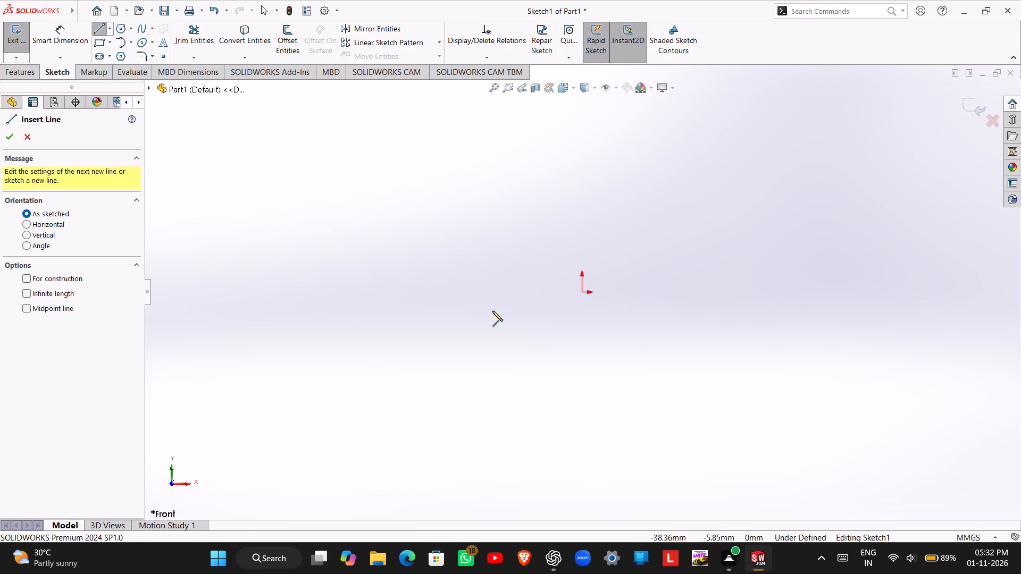
{"action": "left_click", "coordinate": [483, 294]}
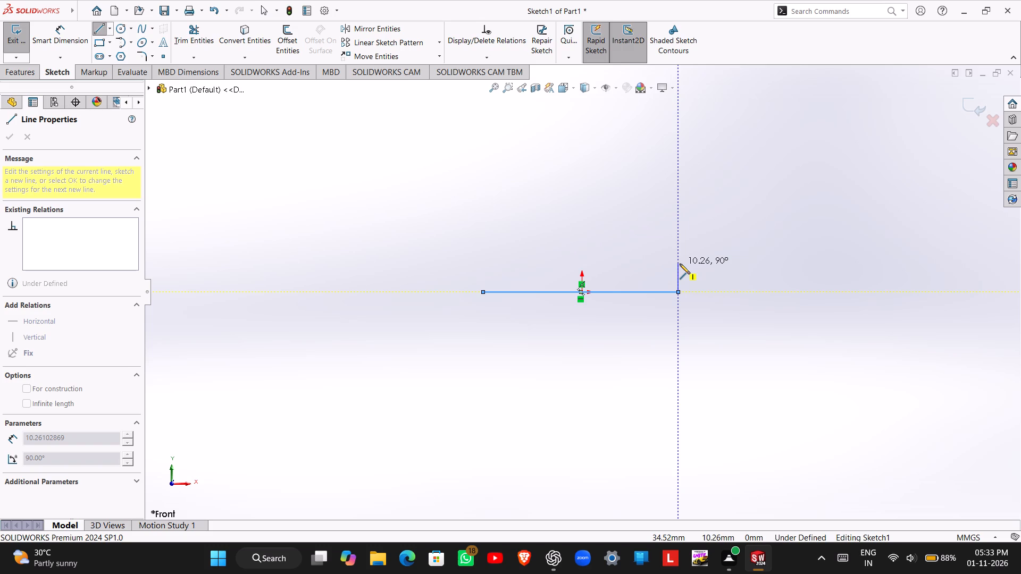
{"action": "key", "text": "Escape"}
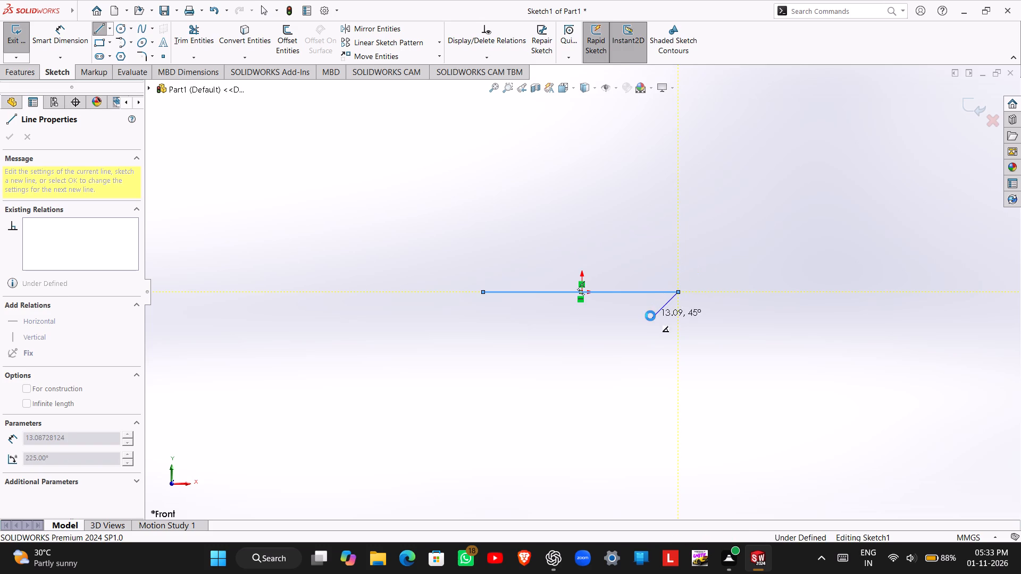
Sketch connected lines from the base line's left end: about 25 mm up, 70 mm across, 12.5 mm down and 21.5 mm inward.
{"action": "left_click", "coordinate": [99, 30]}
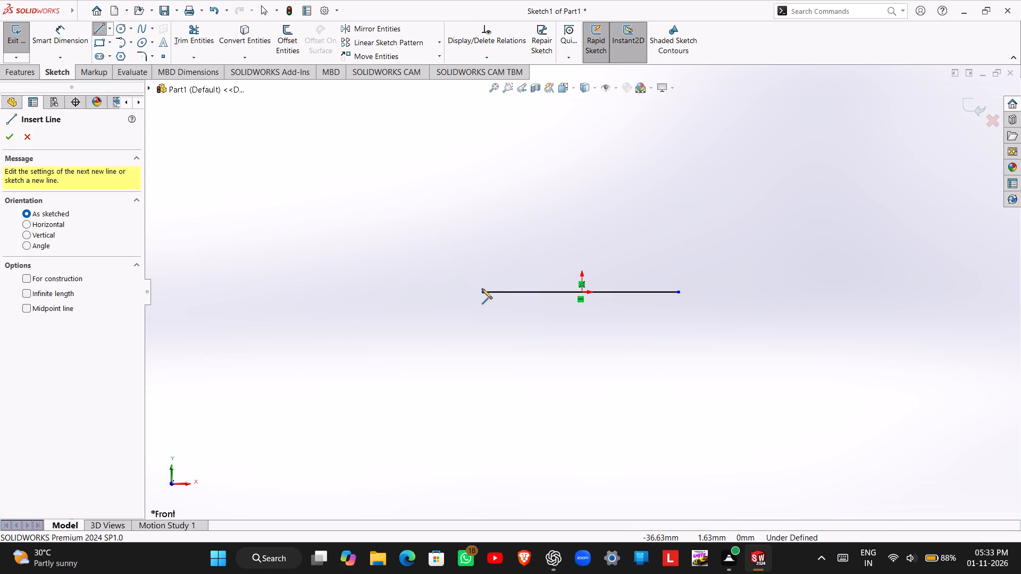
{"action": "left_click", "coordinate": [481, 293]}
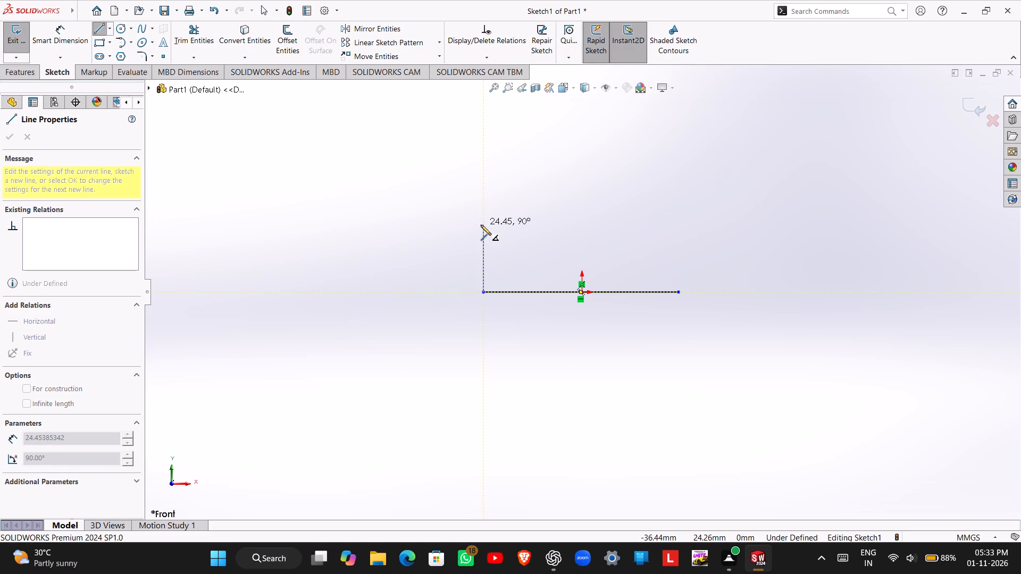
{"action": "left_click", "coordinate": [481, 223]}
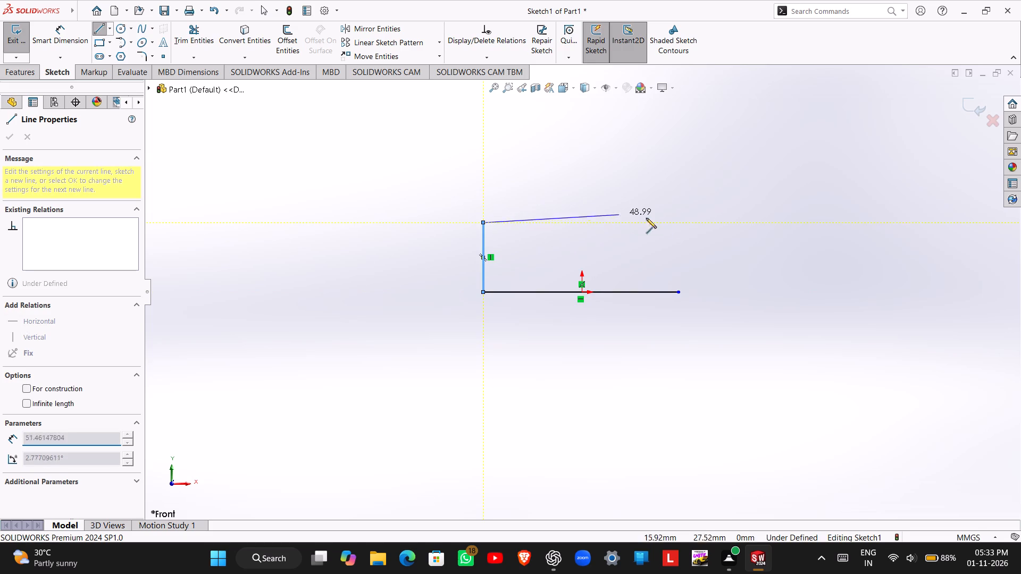
{"action": "left_click", "coordinate": [677, 222]}
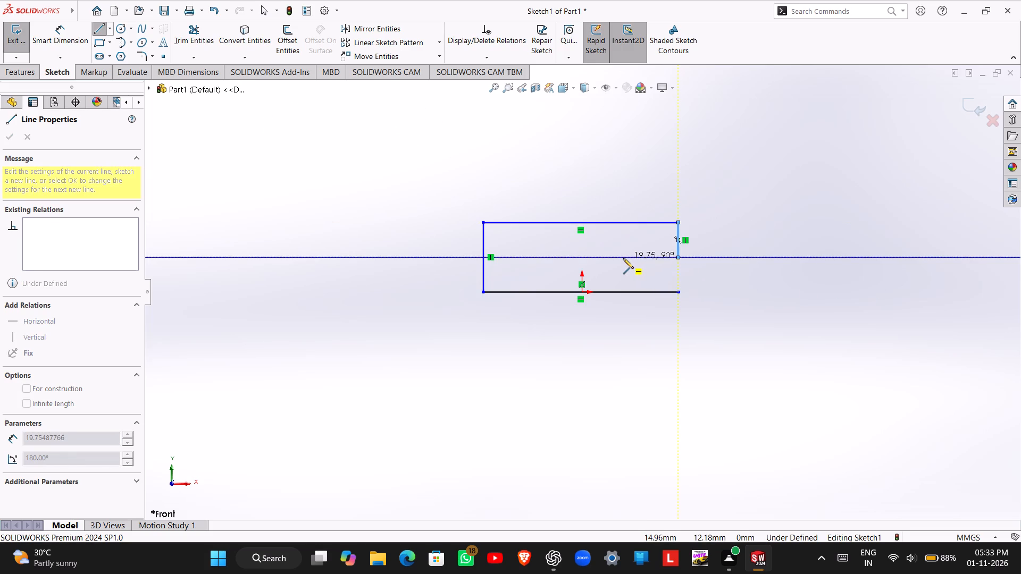
{"action": "left_click", "coordinate": [618, 256]}
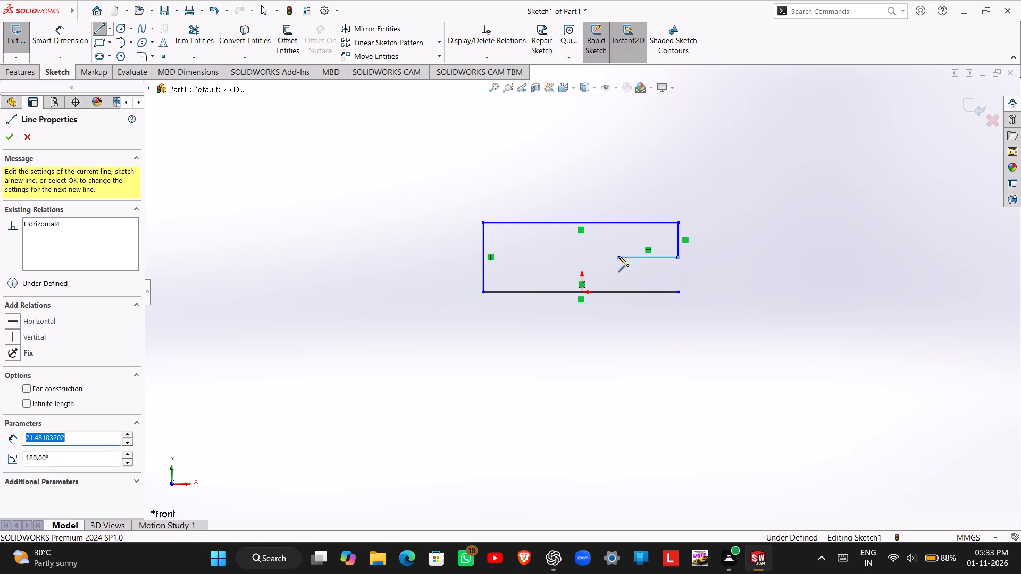
{"action": "key", "text": "Escape"}
Dimension the outline's left vertical line to 25 mm.
{"action": "right_click_drag", "start_coordinate": [660, 458], "coordinate": [663, 390]}
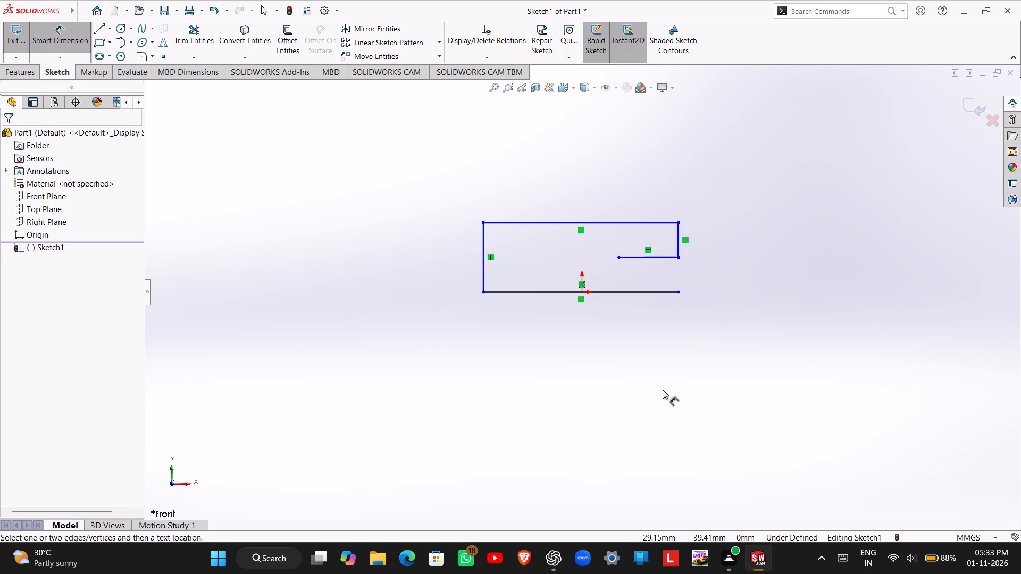
{"action": "right_click_drag", "start_coordinate": [663, 390], "coordinate": [663, 386]}
{"action": "left_click", "coordinate": [484, 272]}
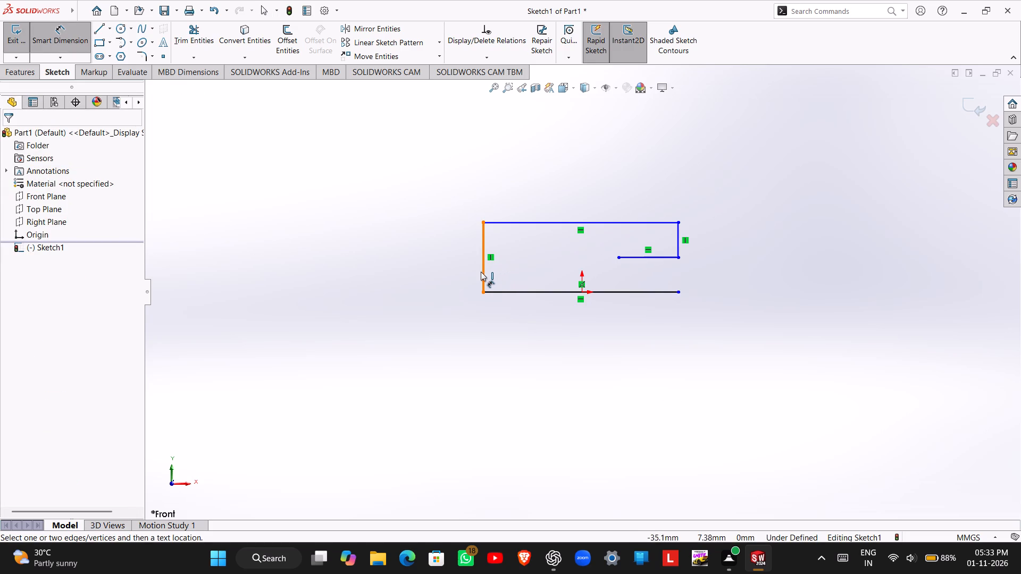
{"action": "left_click", "coordinate": [430, 275]}
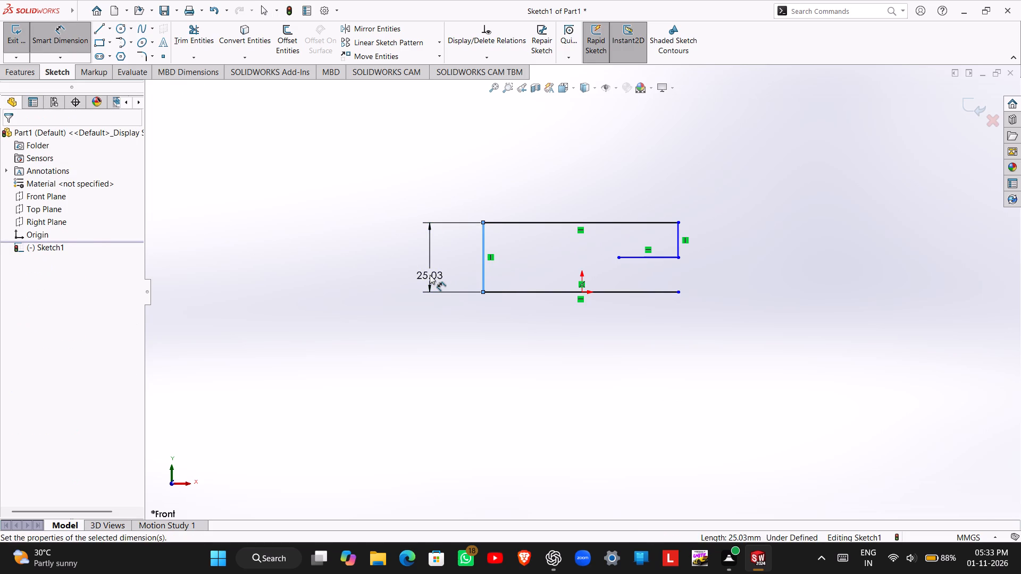
{"action": "type", "text": "25"}
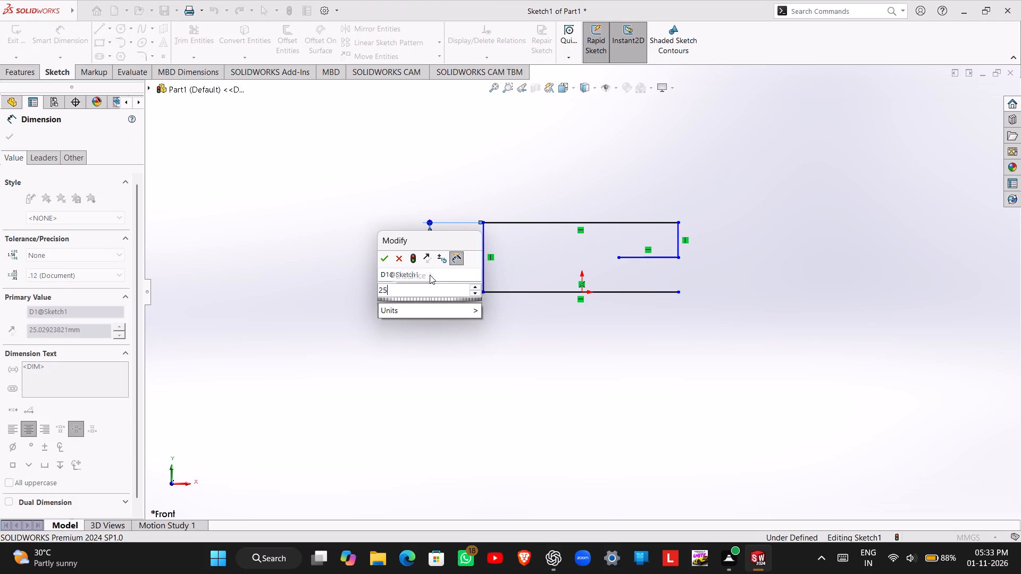
{"action": "key", "text": "Return"}
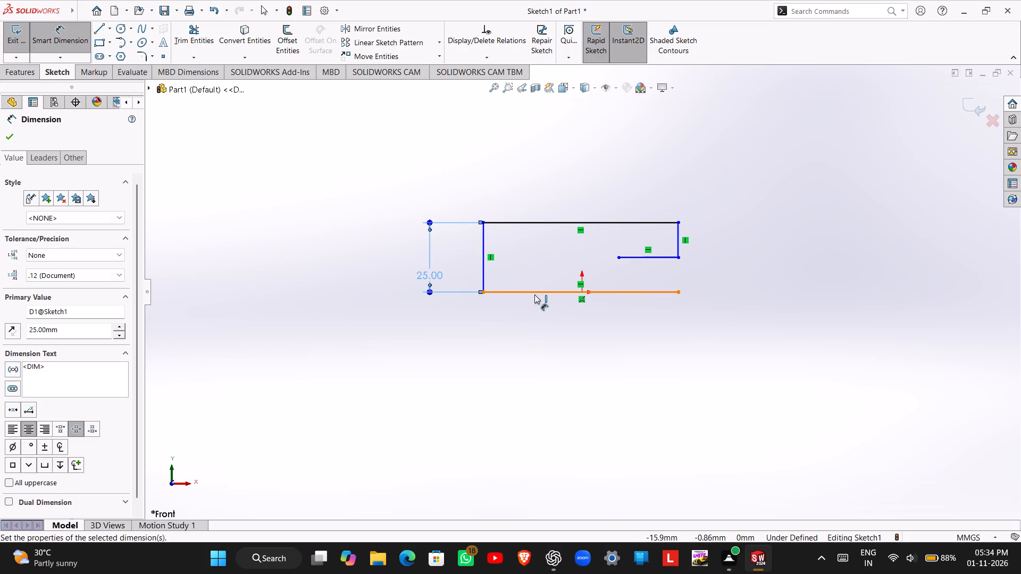
Dimension the outline's bottom and top horizontal lines to 70 mm each.
{"action": "left_click", "coordinate": [533, 294]}
{"action": "left_click", "coordinate": [531, 342]}
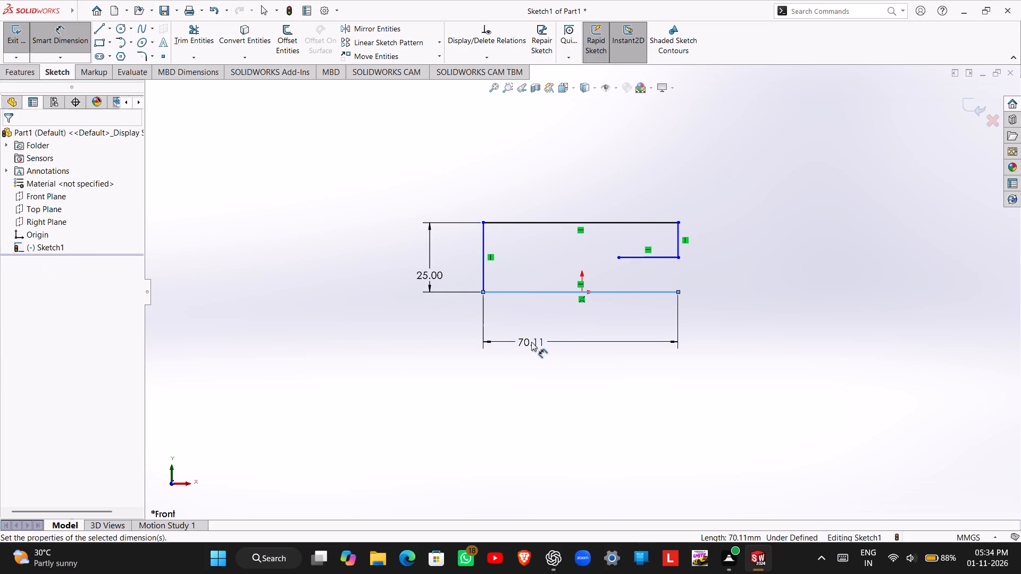
{"action": "type", "text": "70"}
{"action": "key", "text": "Return"}
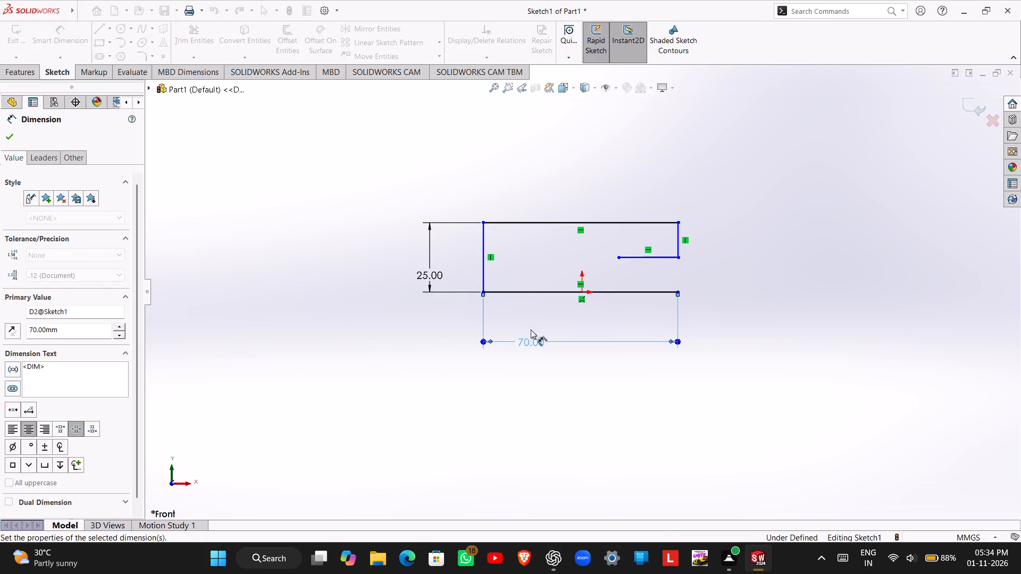
{"action": "left_click", "coordinate": [552, 221]}
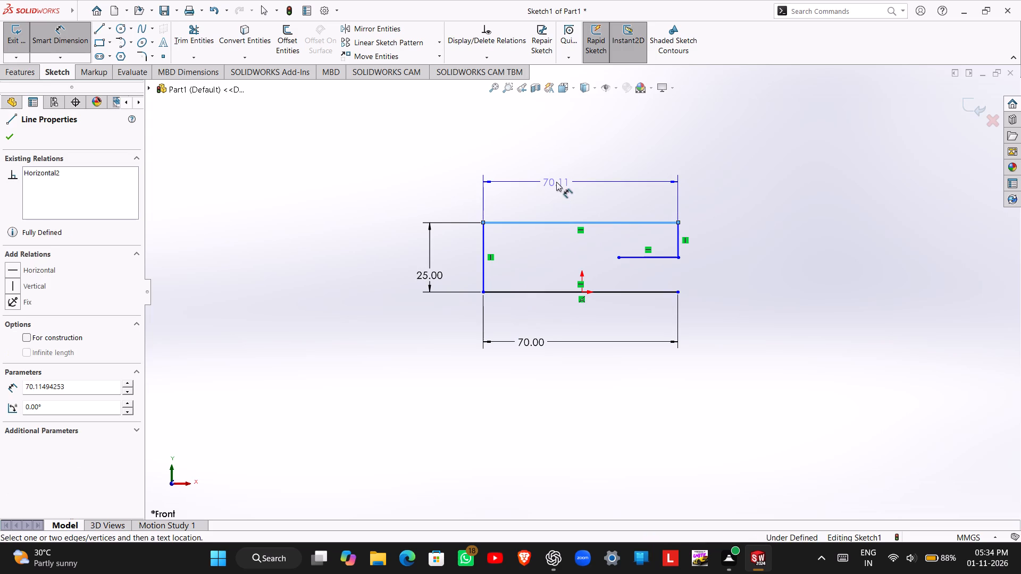
{"action": "left_click", "coordinate": [556, 182]}
{"action": "type", "text": "70"}
{"action": "key", "text": "Return"}
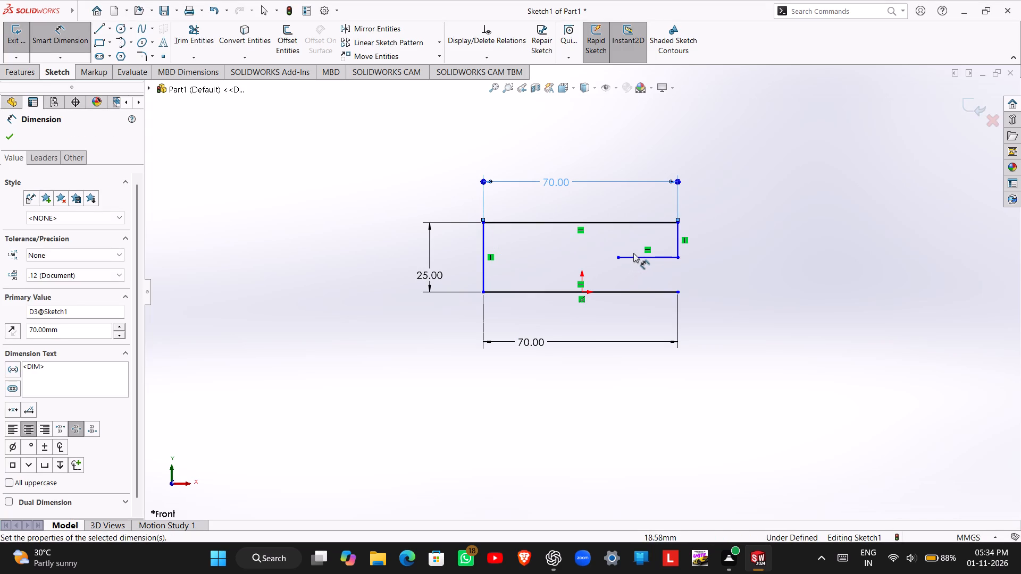
Dimension the short inner horizontal line to 20 mm and finish dimensioning.
{"action": "left_click", "coordinate": [636, 260]}
{"action": "left_click", "coordinate": [642, 421]}
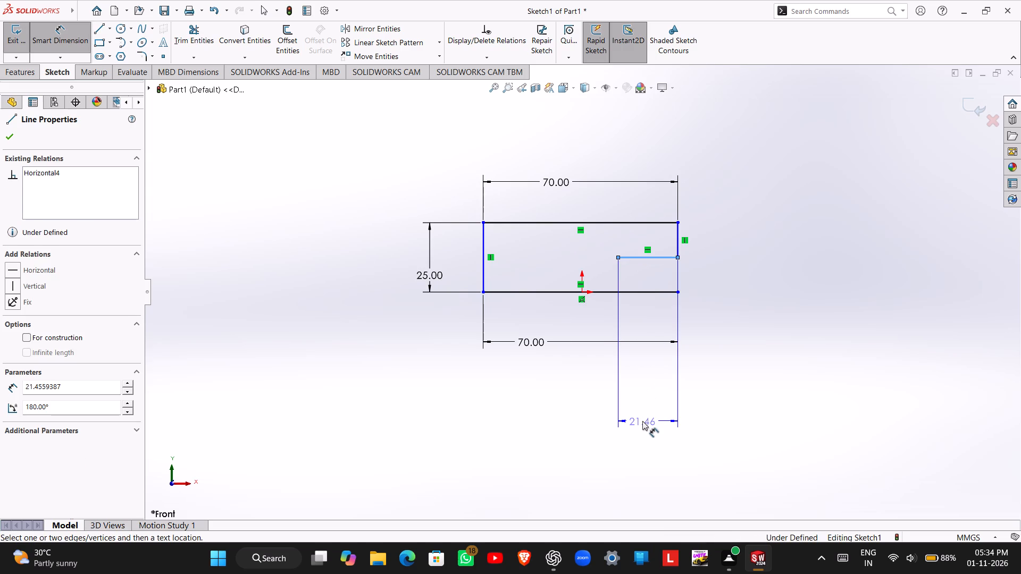
{"action": "type", "text": "20"}
{"action": "key", "text": "Return"}
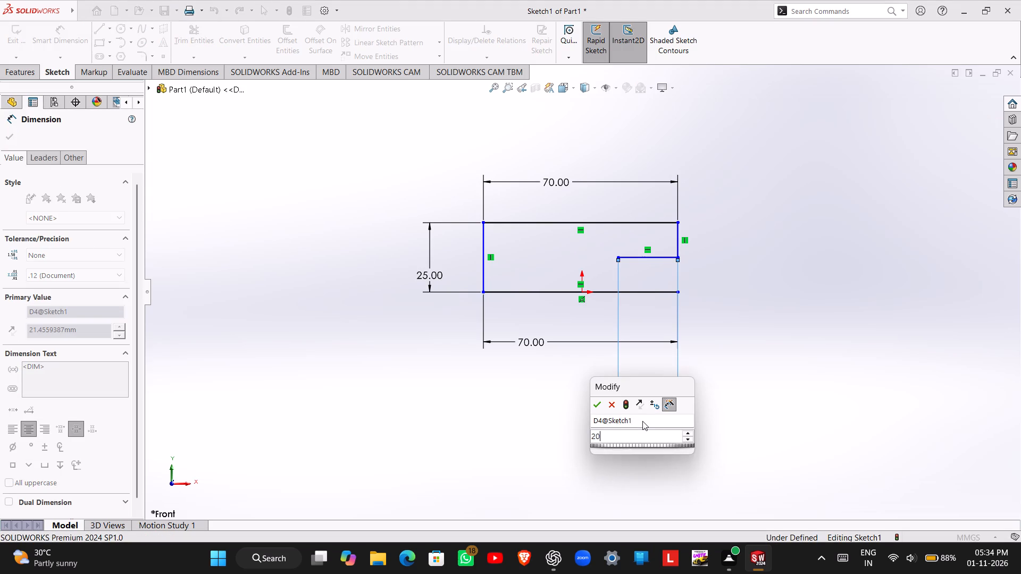
{"action": "left_click", "coordinate": [676, 237]}
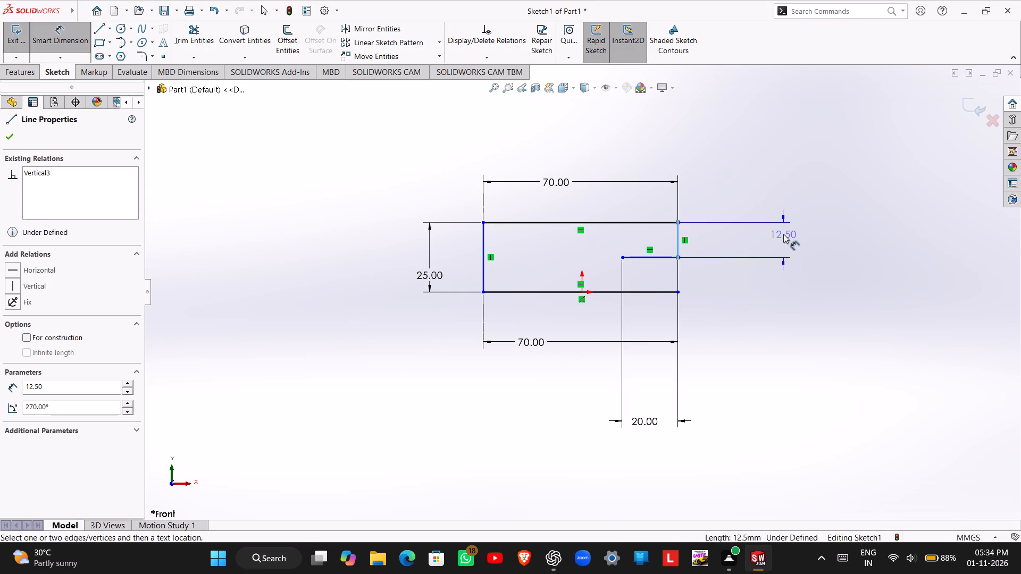
{"action": "key", "text": "Escape"}
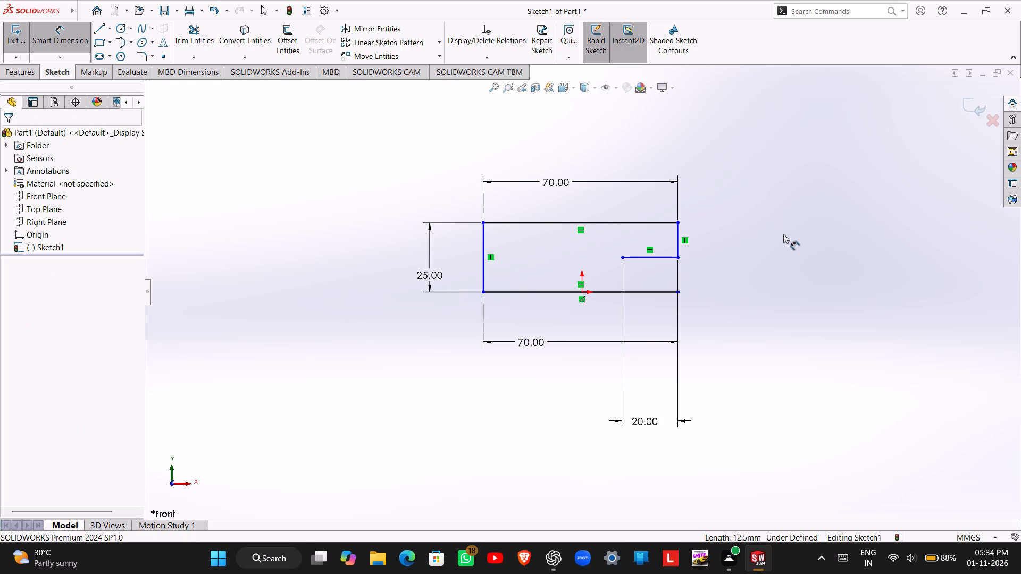
{"action": "key", "text": "Escape"}
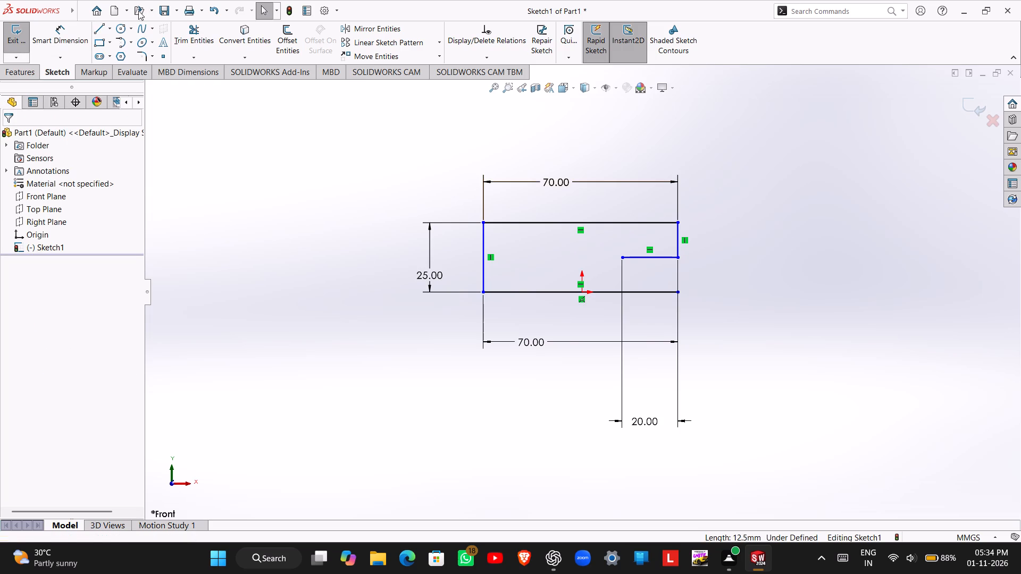
Sketch a circle about 14.7 mm in diameter centred on the inner end of the 20 mm horizontal line.
{"action": "left_click", "coordinate": [121, 29]}
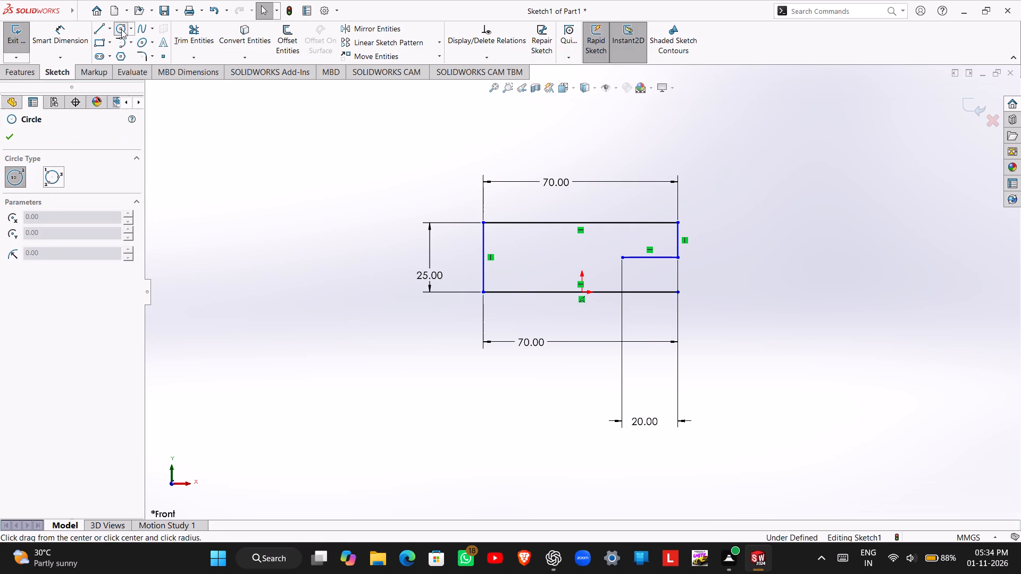
{"action": "left_click", "coordinate": [623, 257]}
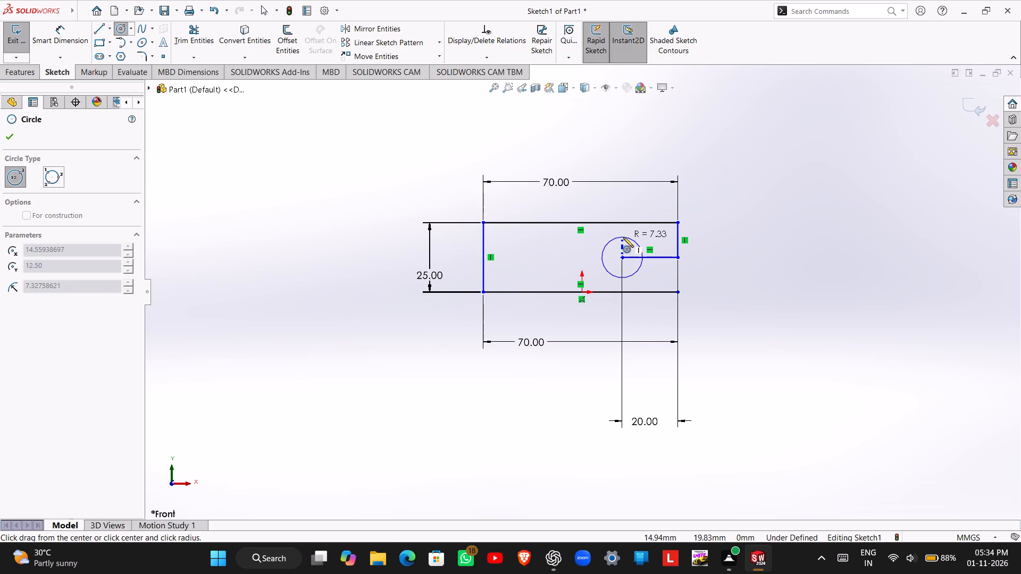
{"action": "left_click", "coordinate": [623, 237]}
{"action": "key", "text": "Escape"}
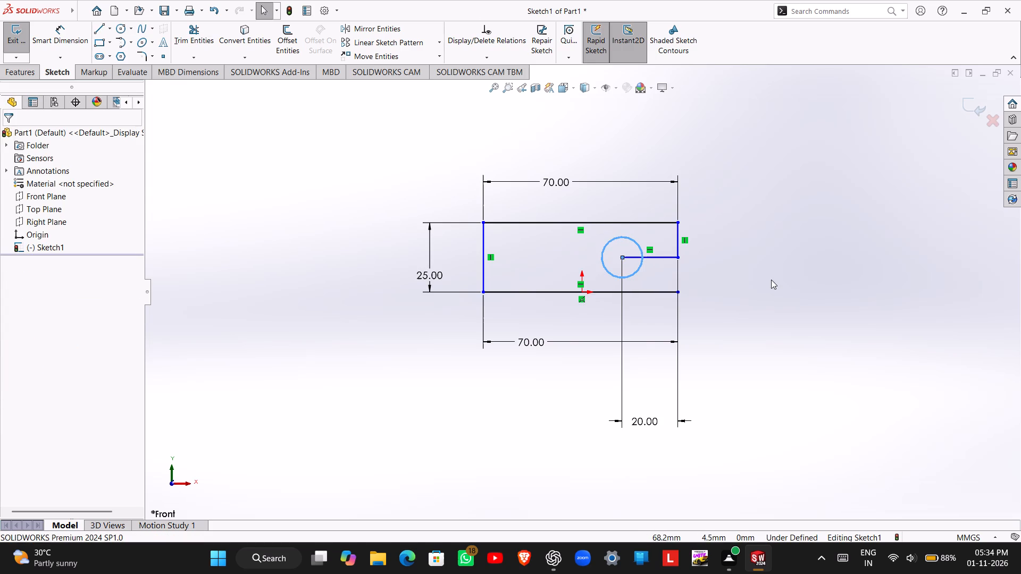
Dimension the circle's diameter to 13 mm.
{"action": "right_click_drag", "start_coordinate": [771, 280], "coordinate": [777, 181]}
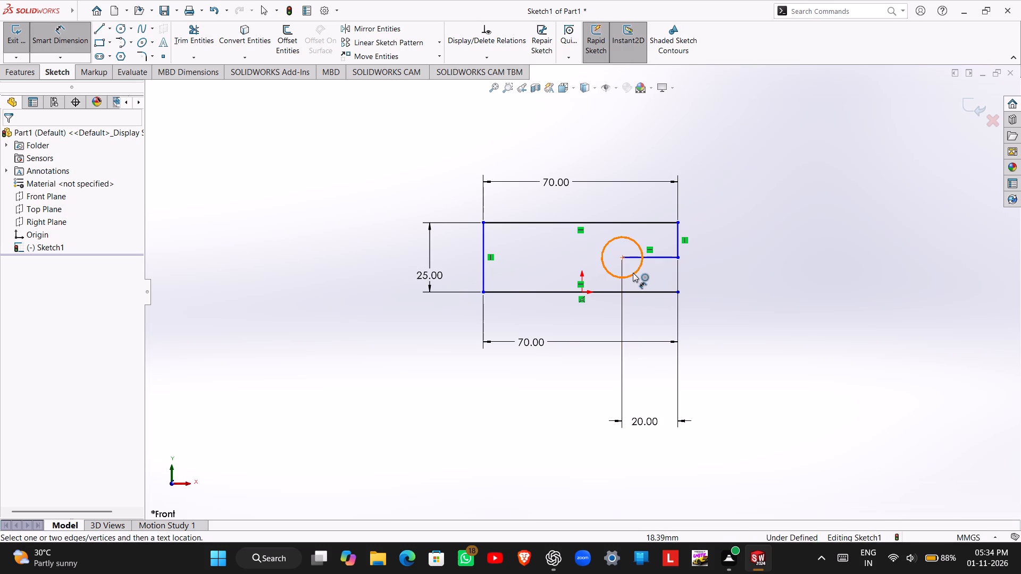
{"action": "left_click", "coordinate": [633, 273]}
{"action": "left_click", "coordinate": [765, 250]}
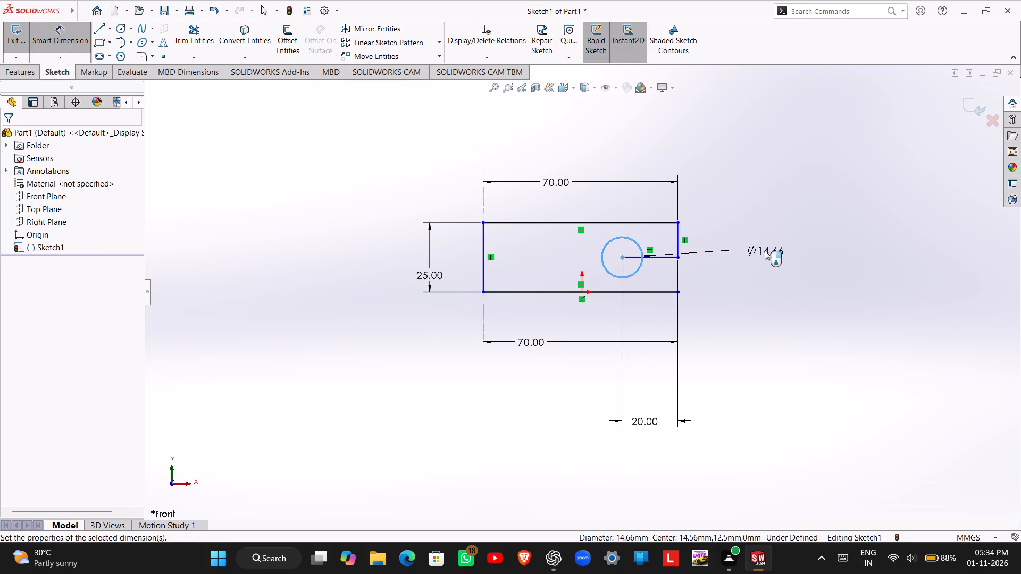
{"action": "type", "text": "13"}
{"action": "key", "text": "Return"}
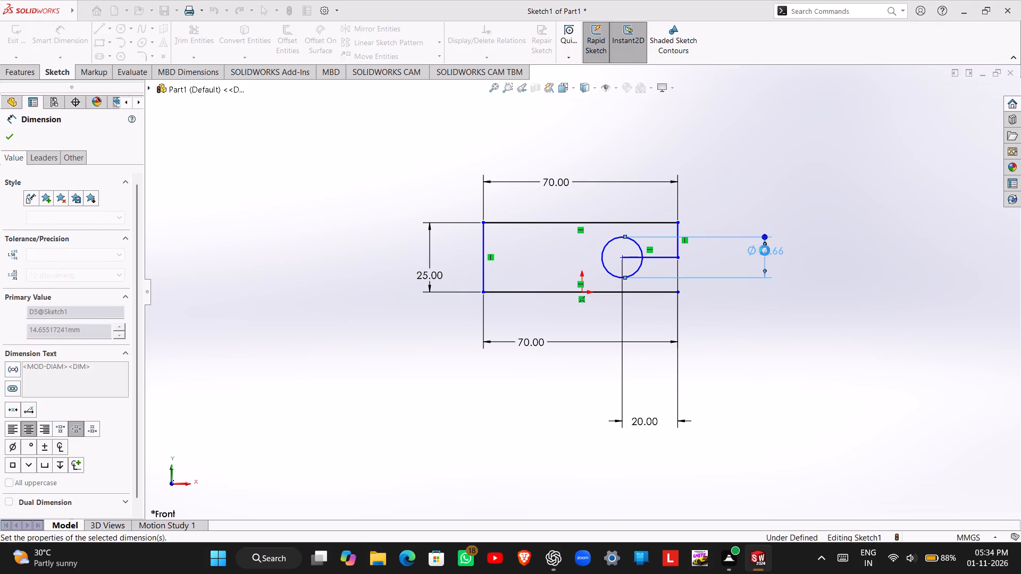
{"action": "key", "text": "Escape"}
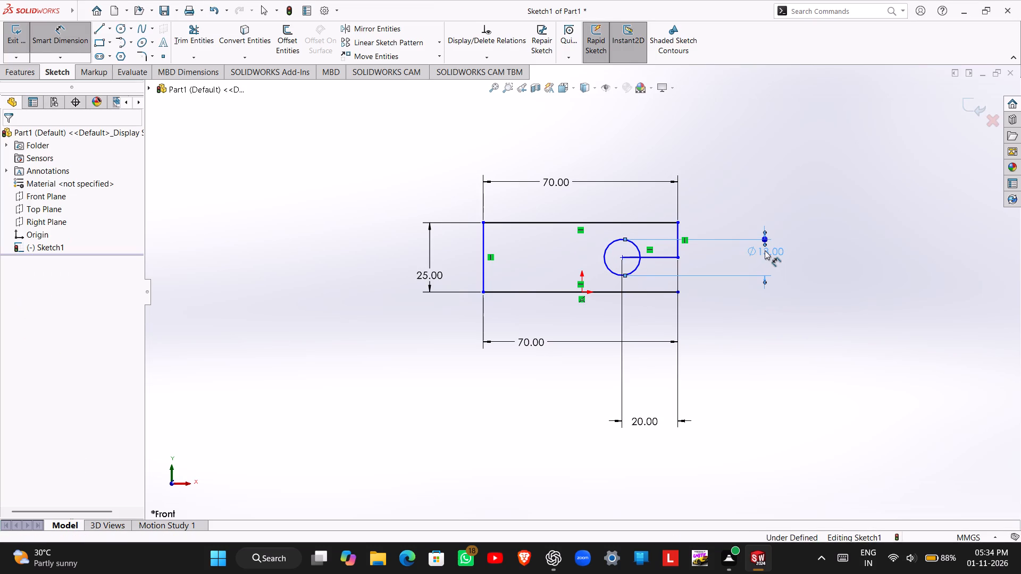
Sketch a line about 20 mm long from the circle's top point to the short right edge, continuing up to the outline's top-right corner.
{"action": "left_click", "coordinate": [102, 33]}
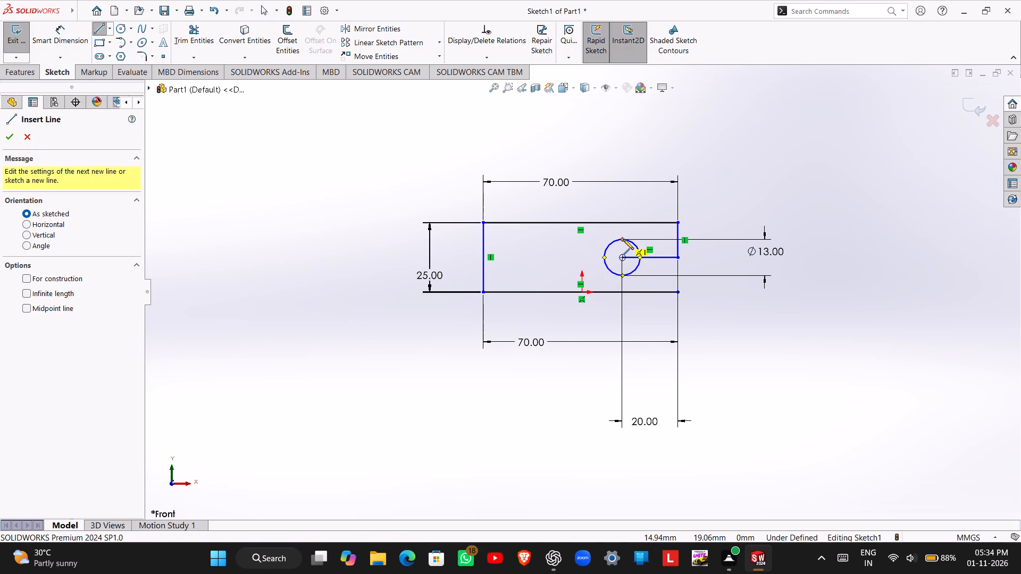
{"action": "left_click", "coordinate": [623, 239]}
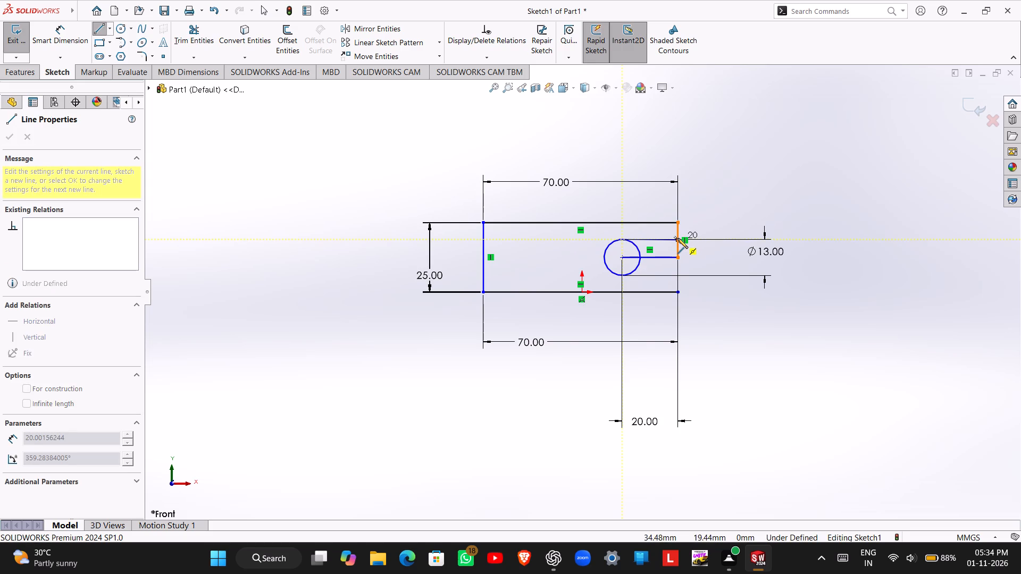
{"action": "left_click", "coordinate": [677, 239]}
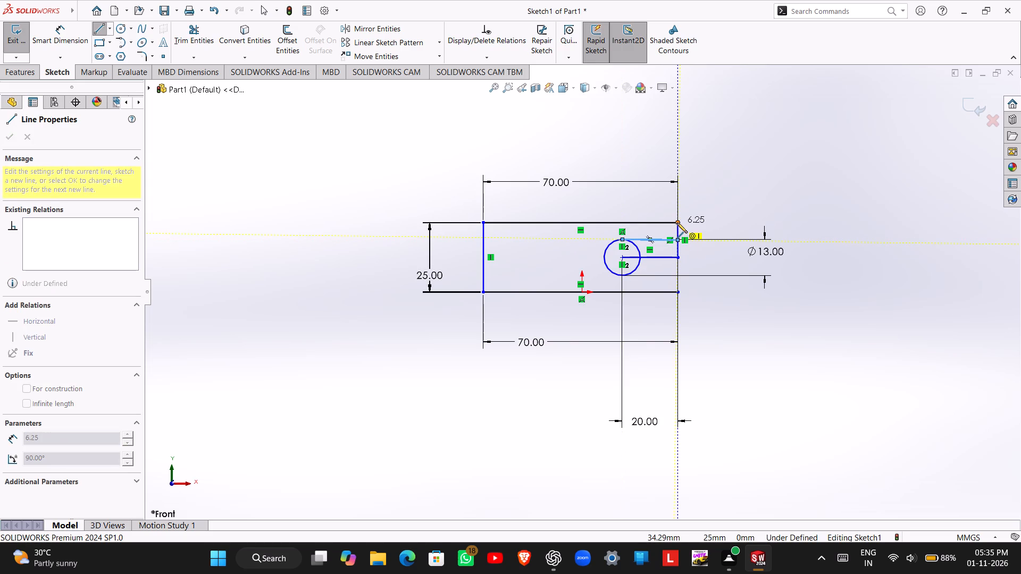
{"action": "left_click", "coordinate": [677, 222]}
{"action": "key", "text": "Escape"}
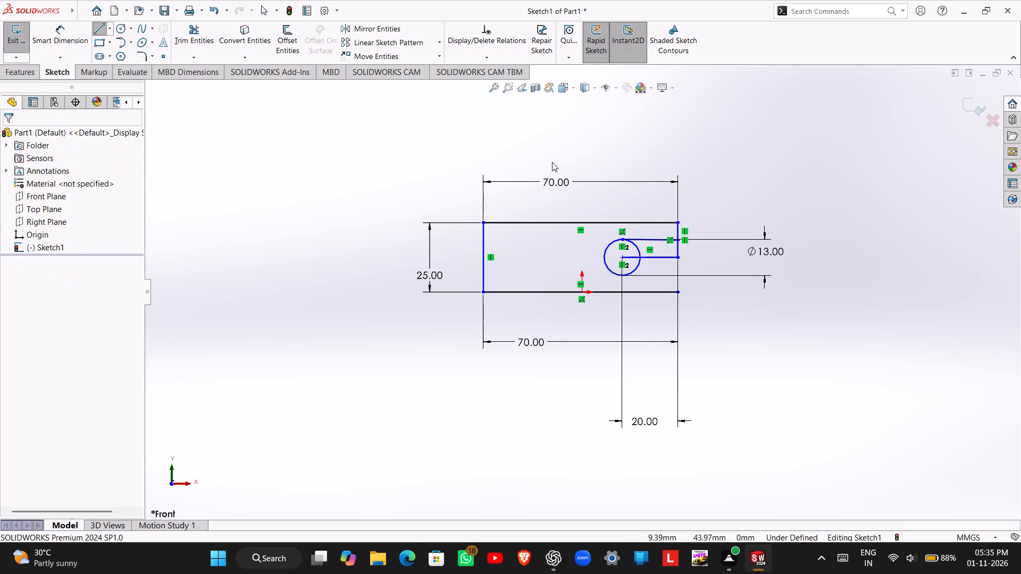
Select the 20 mm horizontal line running from the circle's centre to the outline's right edge.
{"action": "left_click", "coordinate": [654, 255]}
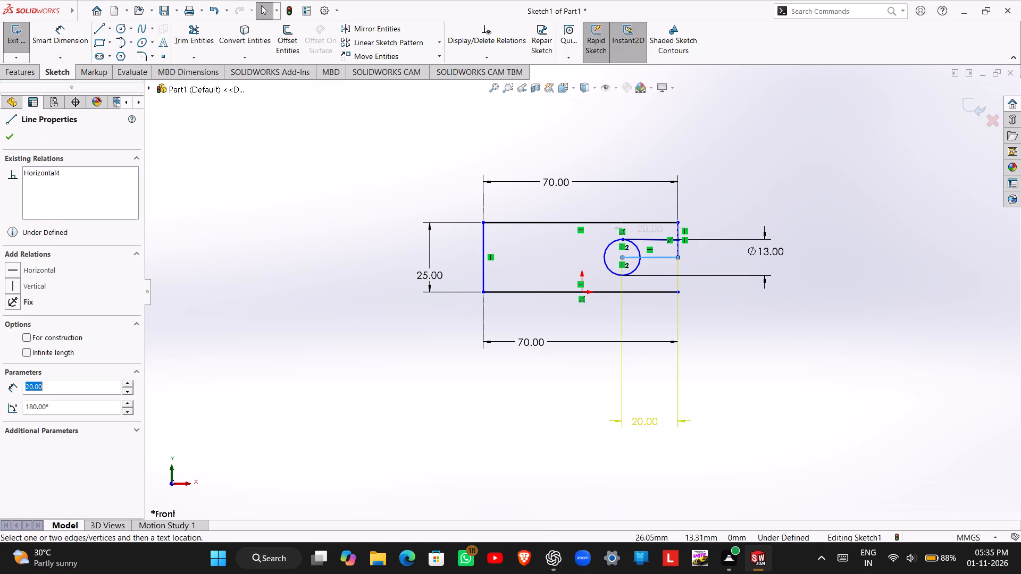
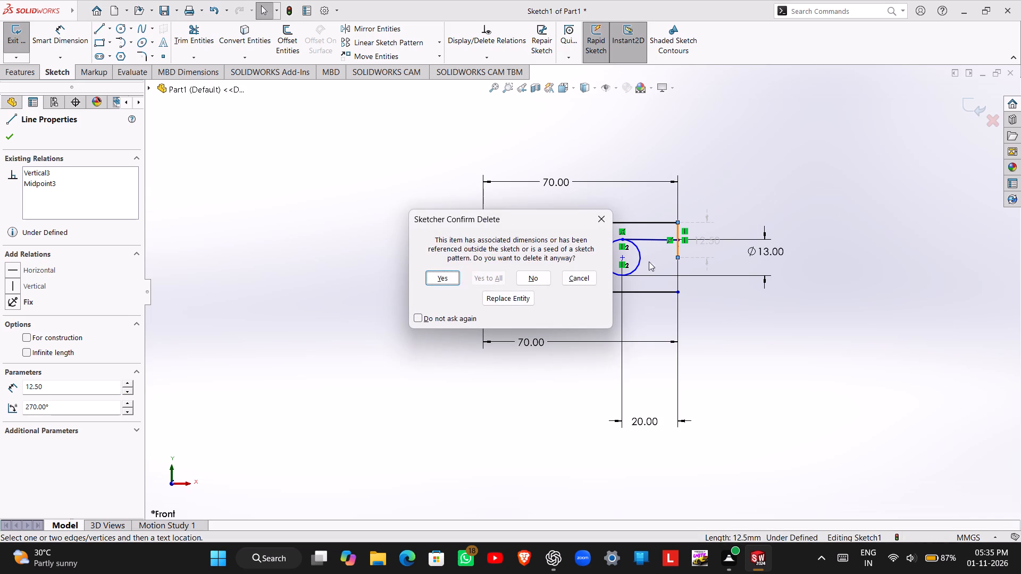
Delete the 12.5 mm vertical line crossing the slot opening at the outline's right edge, including its associated dimension.
{"action": "left_click", "coordinate": [446, 281]}
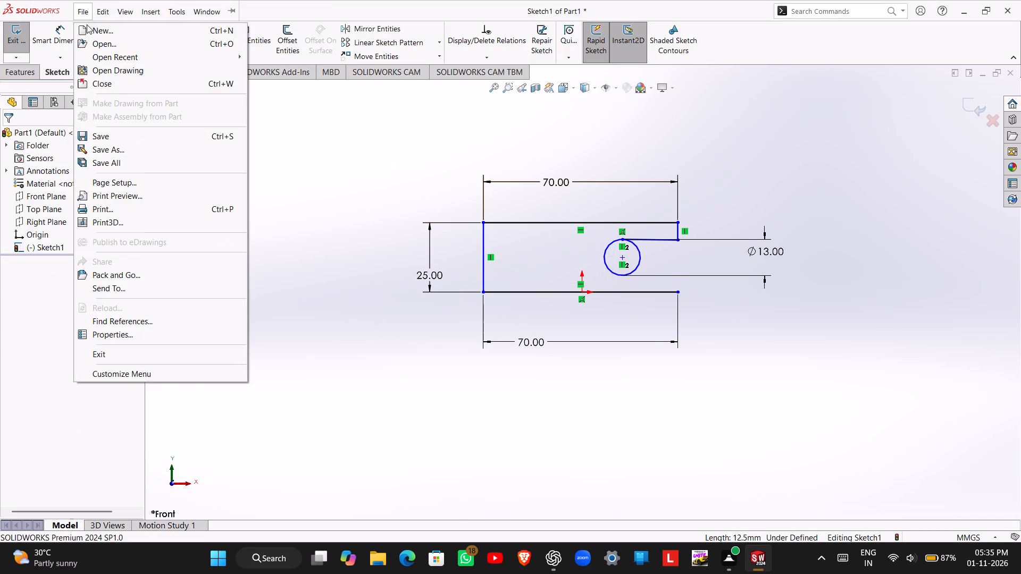
{"action": "left_click", "coordinate": [326, 137]}
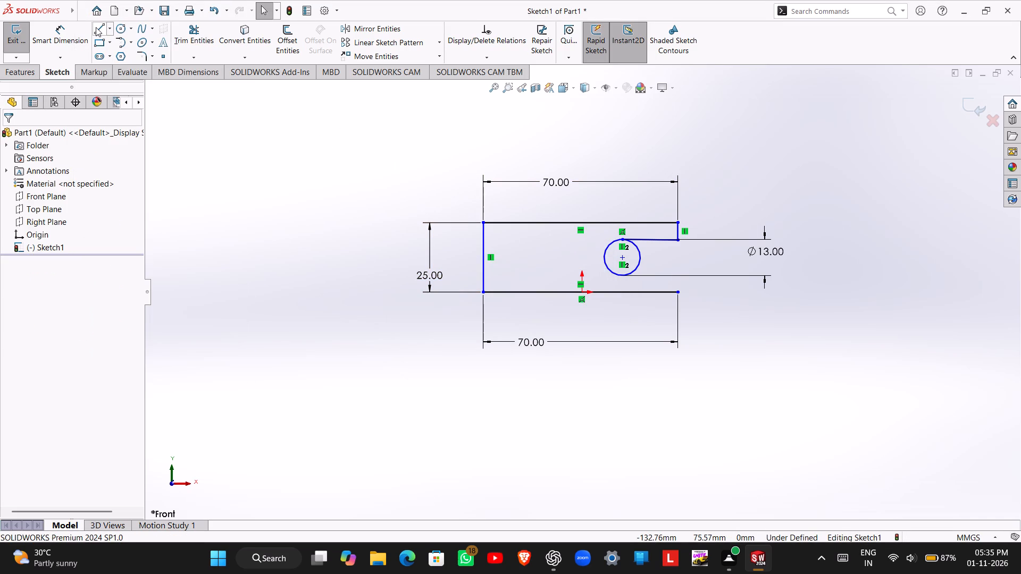
Sketch a horizontal line about 20 mm long from the circle's bottom point, continuing about 6 mm down to the outline's bottom-right corner.
{"action": "left_click", "coordinate": [96, 27]}
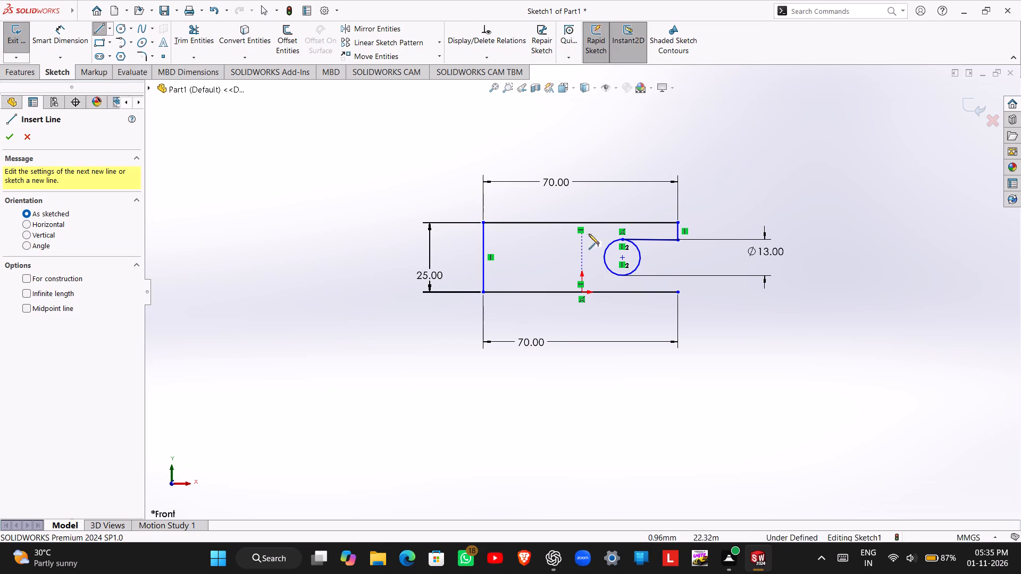
{"action": "left_click", "coordinate": [622, 276]}
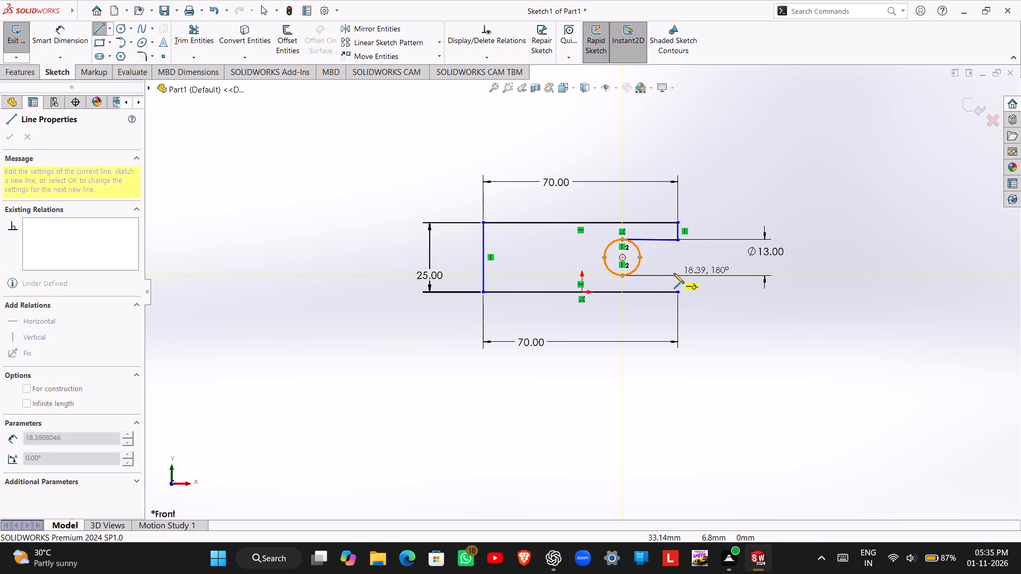
{"action": "left_click", "coordinate": [677, 274]}
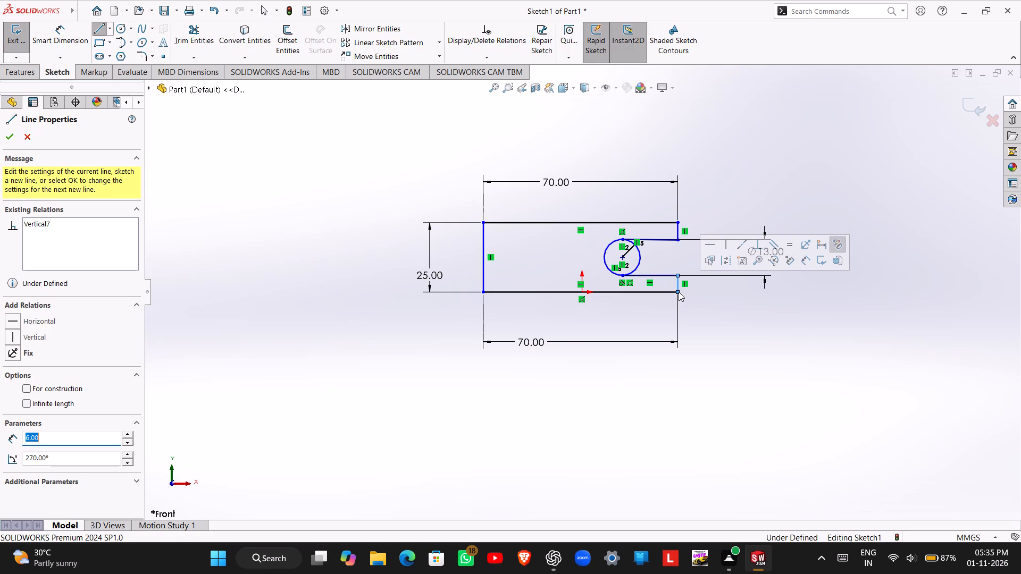
{"action": "key", "text": "Escape"}
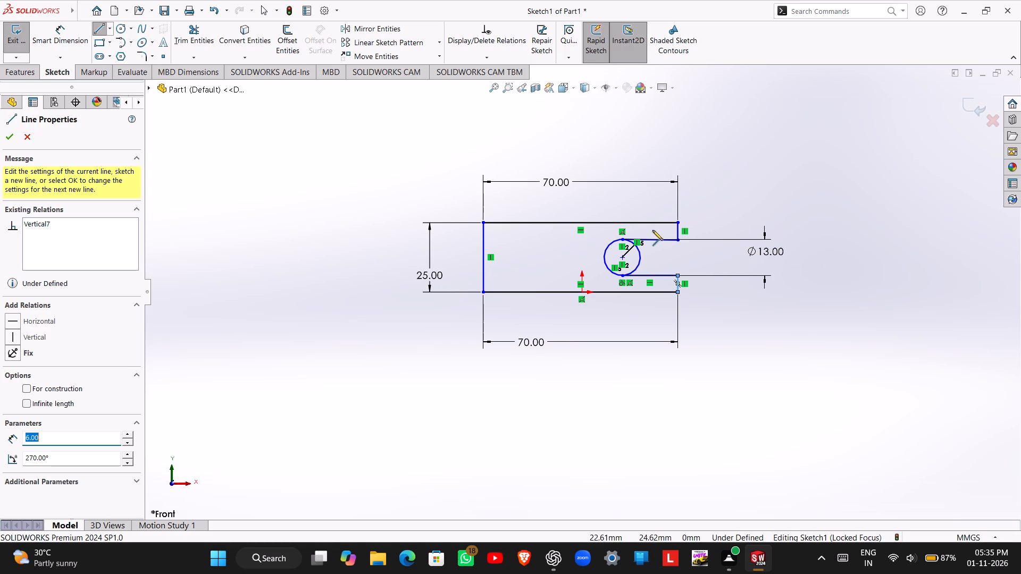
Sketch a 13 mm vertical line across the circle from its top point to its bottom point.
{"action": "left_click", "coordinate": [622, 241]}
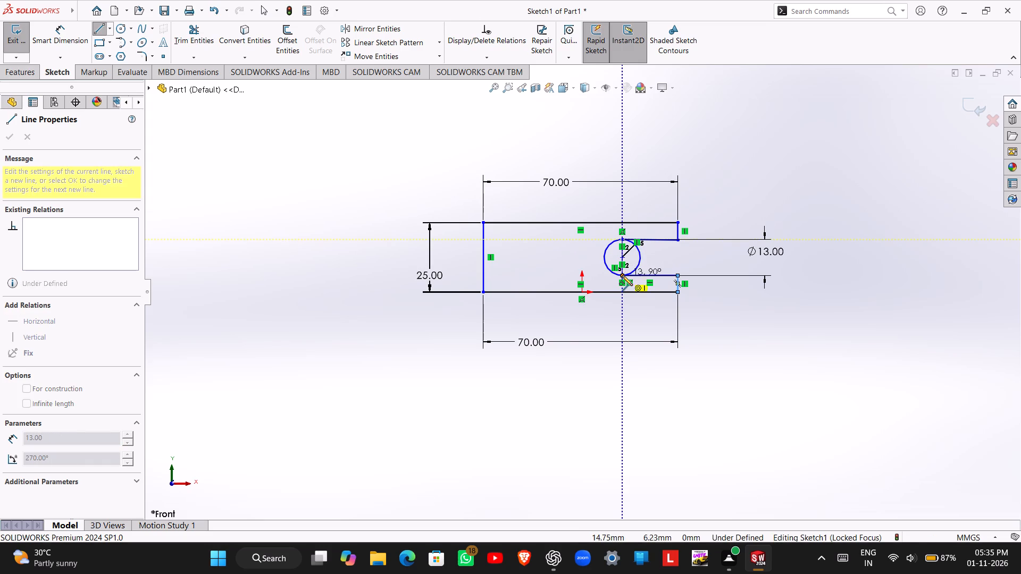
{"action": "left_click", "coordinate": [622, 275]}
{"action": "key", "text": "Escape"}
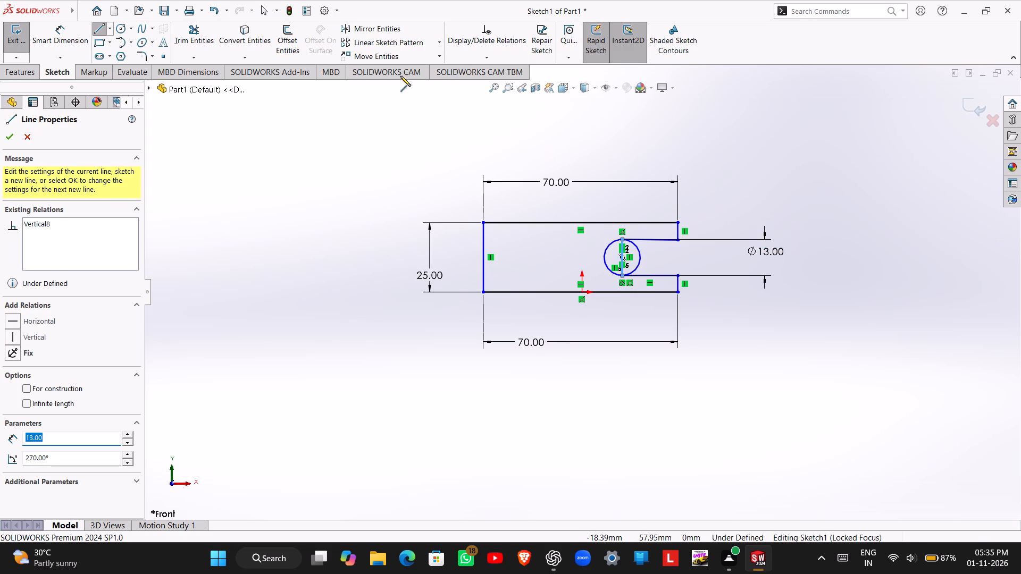
Trim away the circle's right half and the vertical line across it, leaving a rounded inner end for the slot.
{"action": "left_click", "coordinate": [203, 35]}
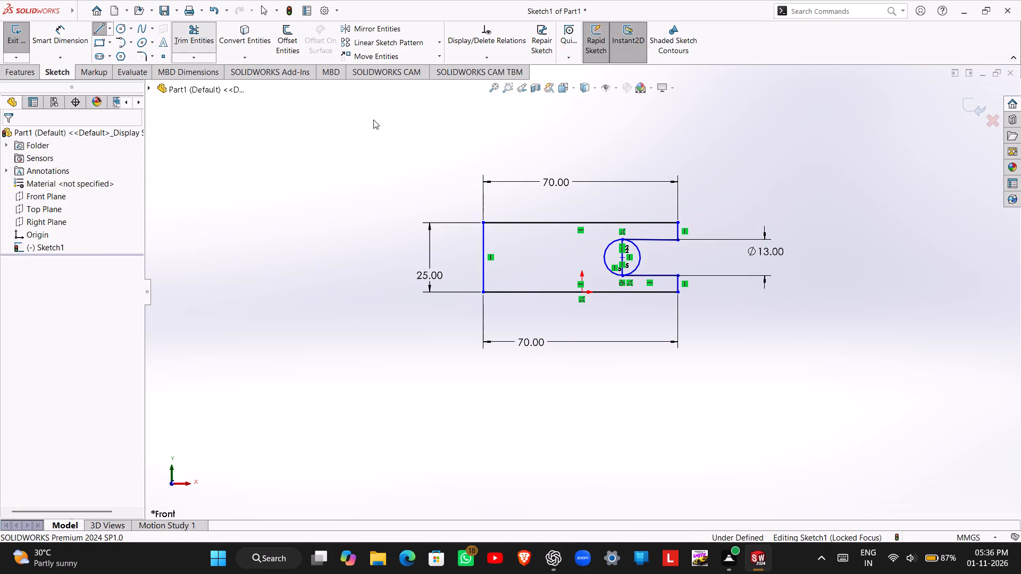
{"action": "left_click_drag", "start_coordinate": [648, 260], "coordinate": [648, 244]}
{"action": "left_click_drag", "start_coordinate": [648, 244], "coordinate": [618, 256]}
{"action": "key", "text": "Escape"}
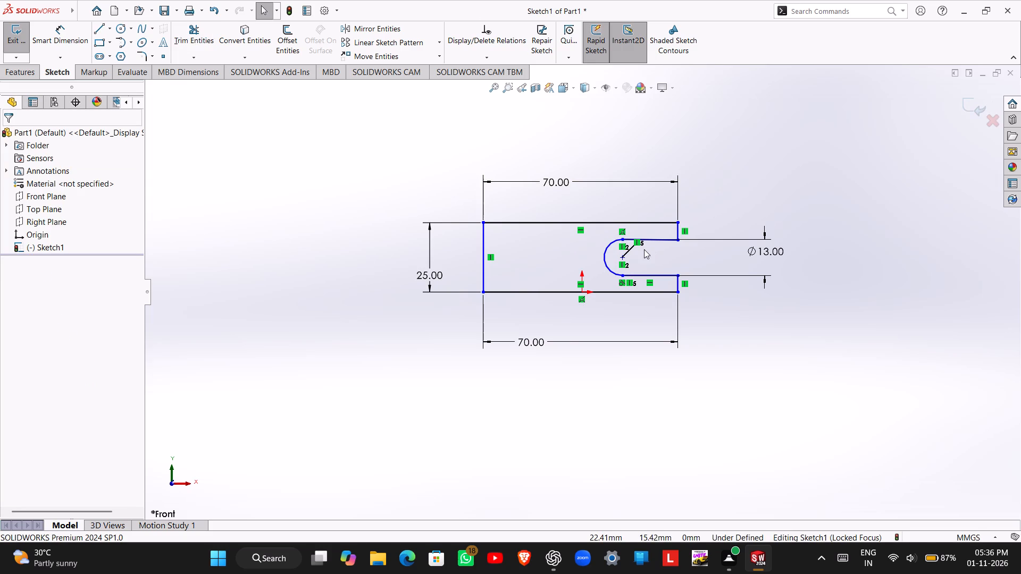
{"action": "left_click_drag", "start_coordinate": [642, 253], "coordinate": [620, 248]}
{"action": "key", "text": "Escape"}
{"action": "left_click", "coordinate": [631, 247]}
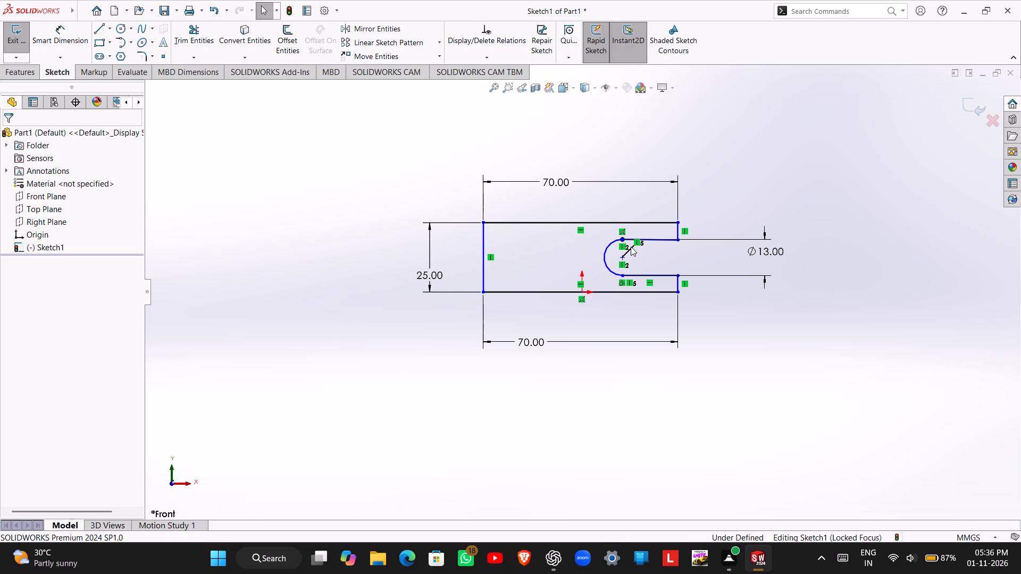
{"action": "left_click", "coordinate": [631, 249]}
Exit the sketch and extrude the slotted block profile region as a blind boss 6 mm deep.
{"action": "left_click", "coordinate": [16, 48]}
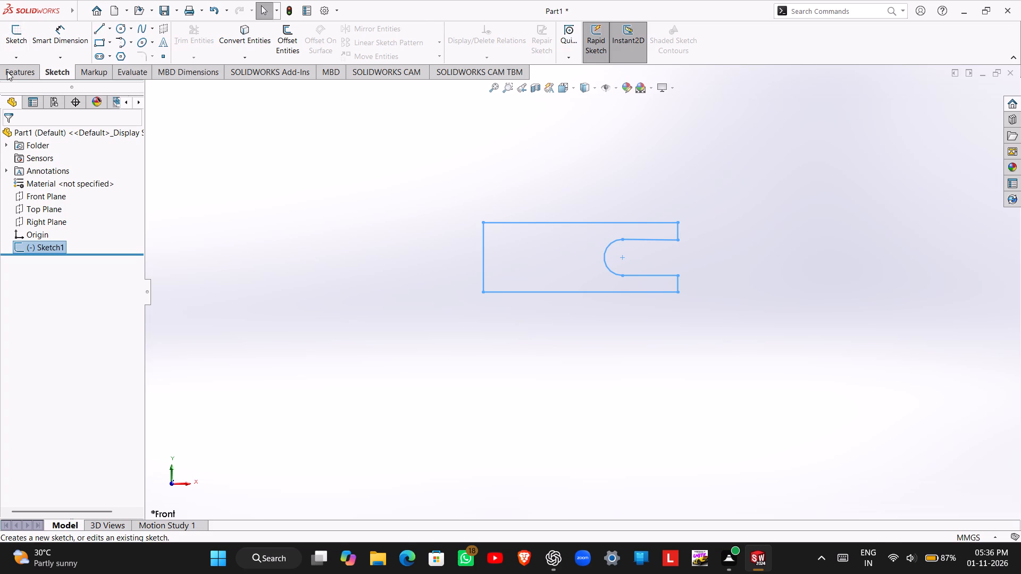
{"action": "left_click", "coordinate": [7, 71]}
{"action": "left_click", "coordinate": [27, 22]}
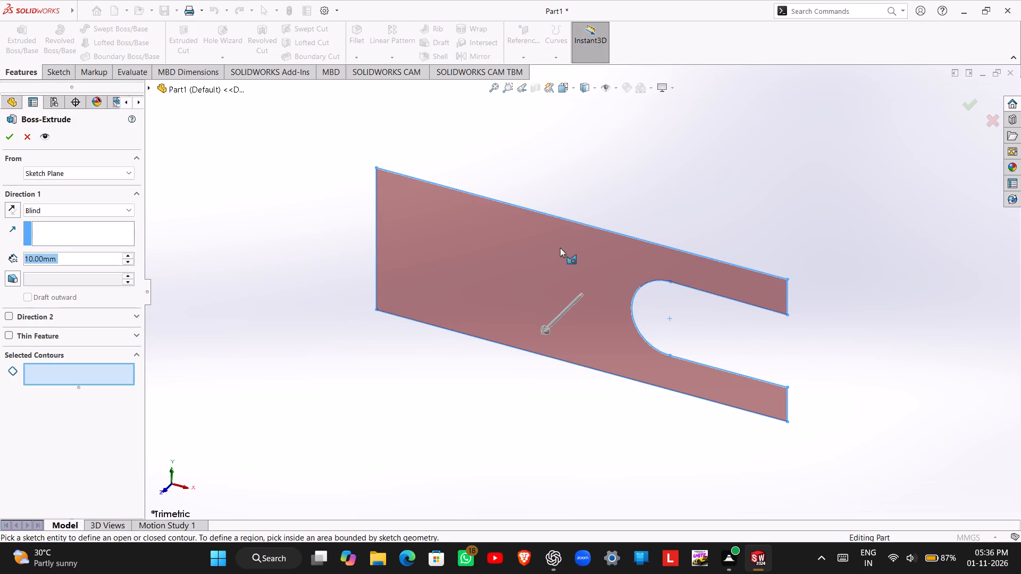
{"action": "left_click", "coordinate": [561, 248]}
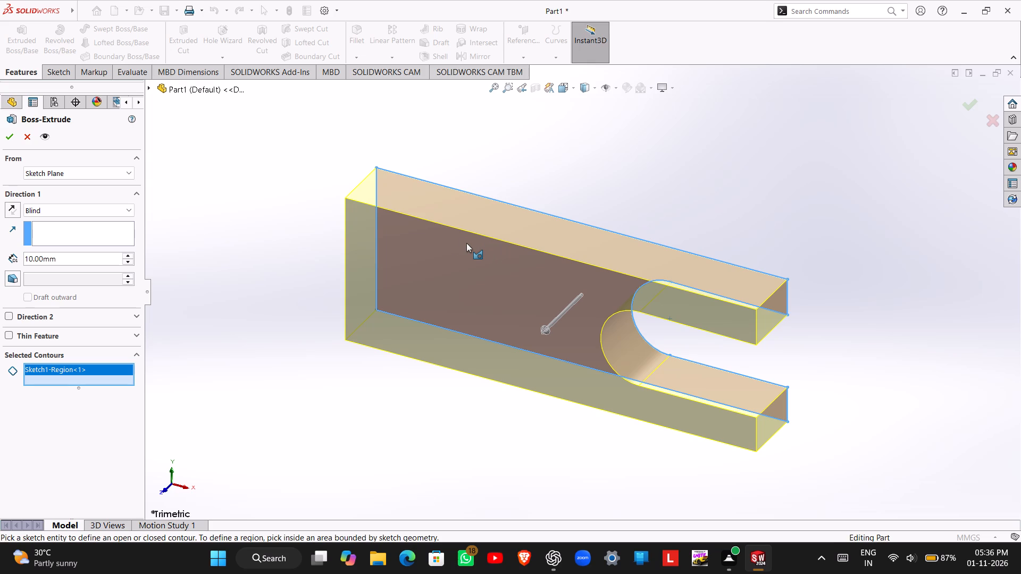
{"action": "double_click", "coordinate": [94, 257]}
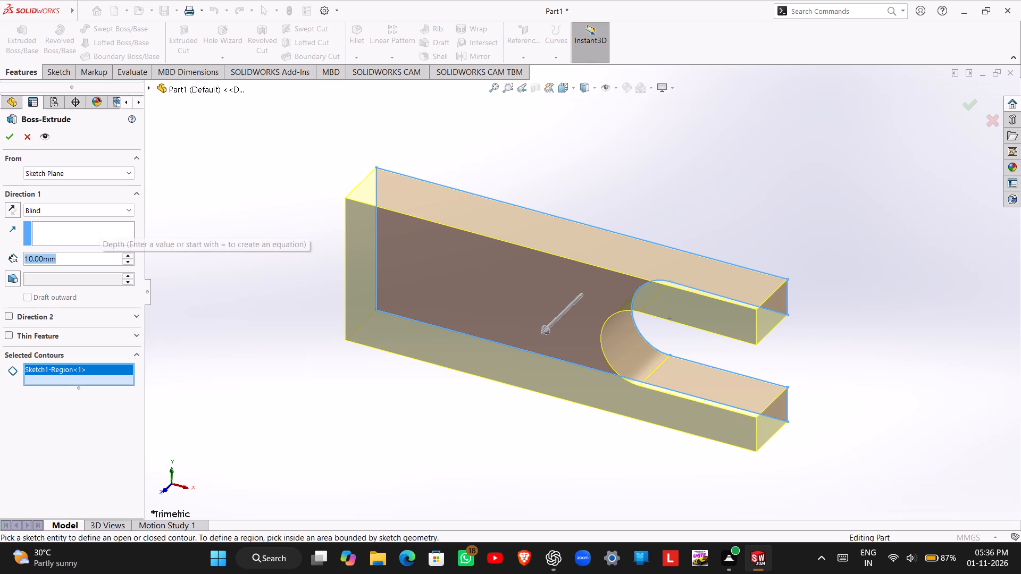
{"action": "key", "text": "6"}
{"action": "key", "text": "Return"}
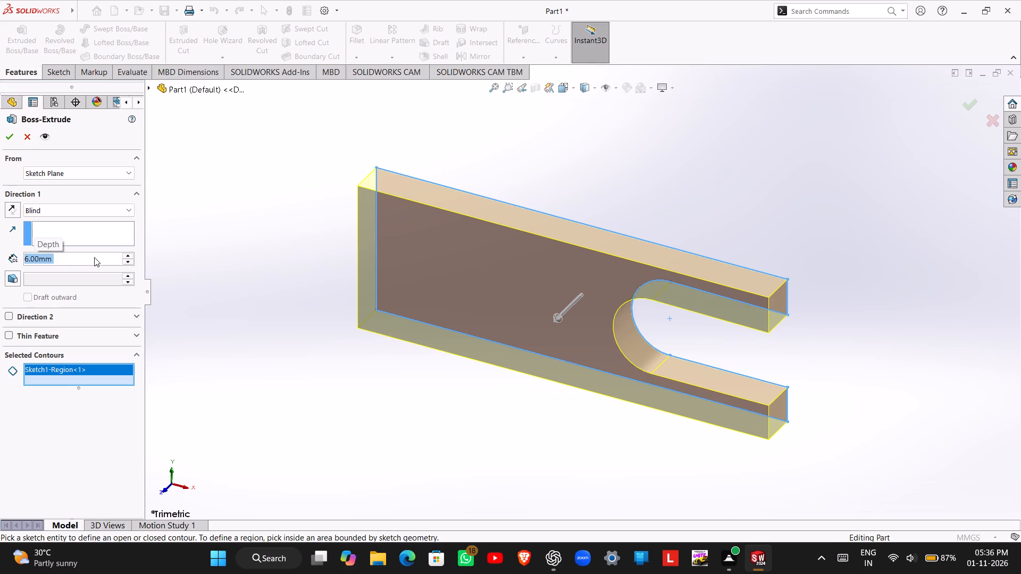
{"action": "key", "text": "Return"}
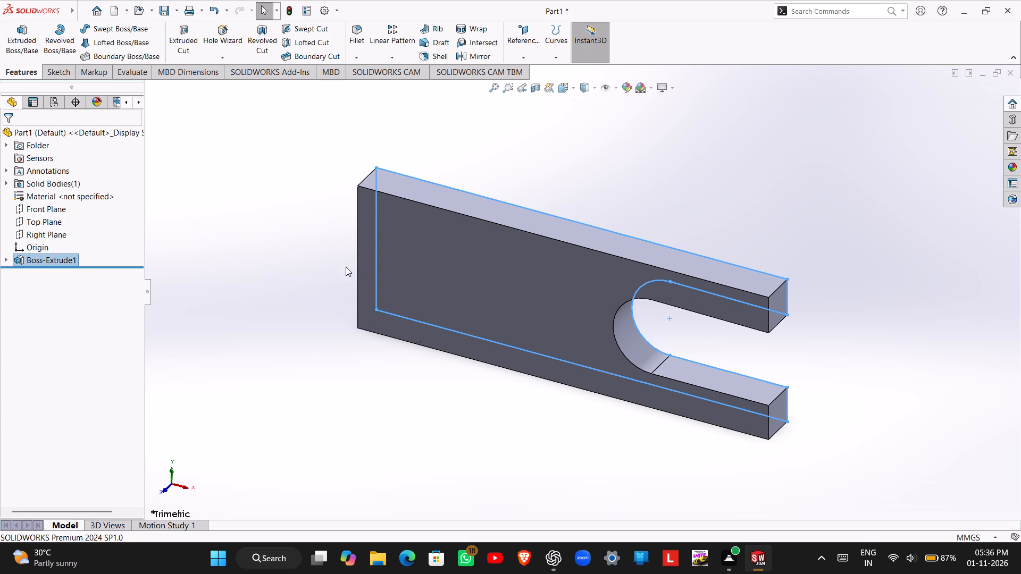
Start a new sketch on the short rectangular end face opposite the slot opening.
{"action": "middle_click_drag", "start_coordinate": [415, 338], "coordinate": [455, 294]}
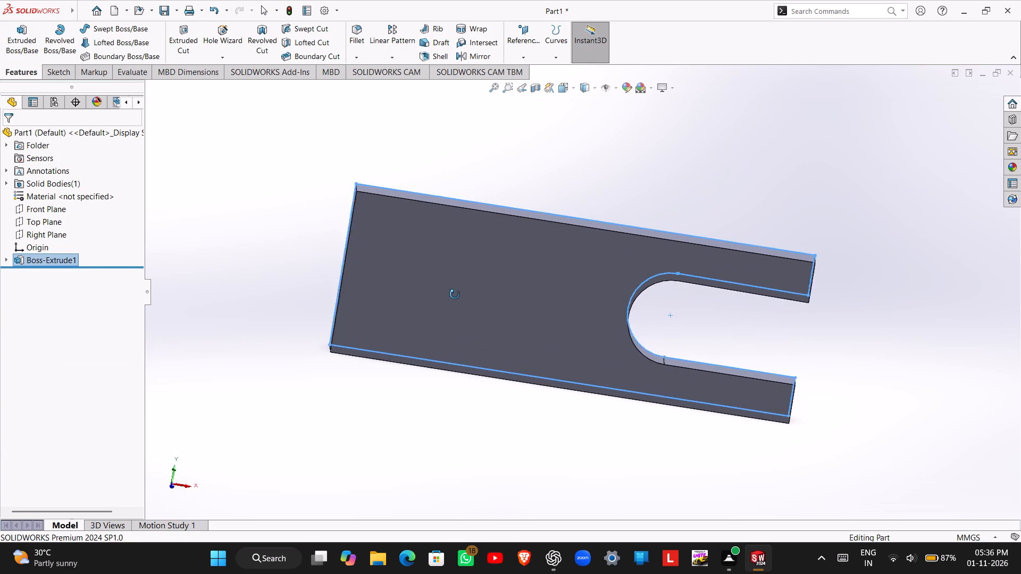
{"action": "middle_click_drag", "start_coordinate": [455, 294], "coordinate": [483, 283]}
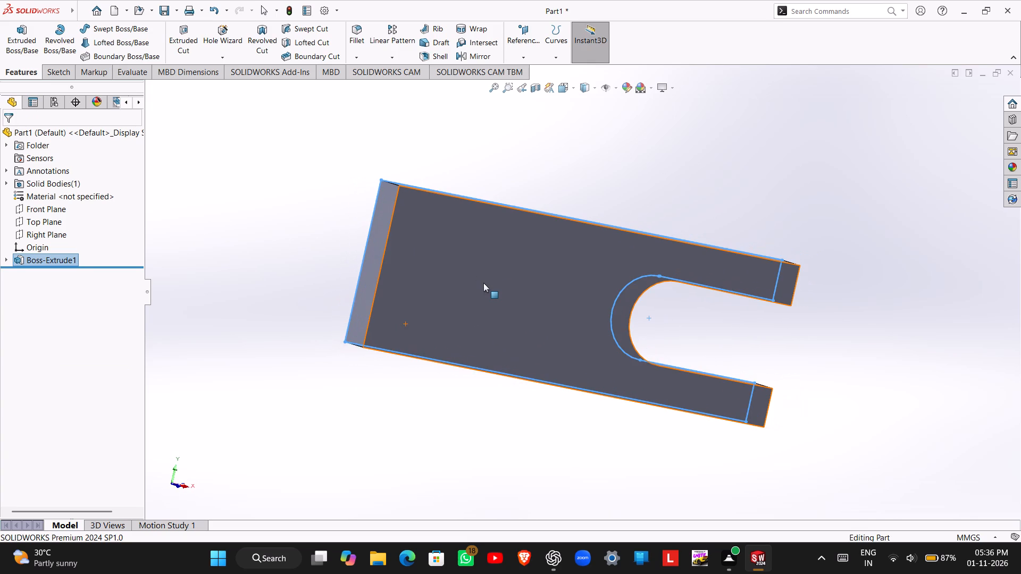
{"action": "scroll", "coordinate": [457, 219], "scroll_direction": "up", "scroll_amount": 1}
{"action": "middle_click_drag", "start_coordinate": [457, 219], "coordinate": [463, 222]}
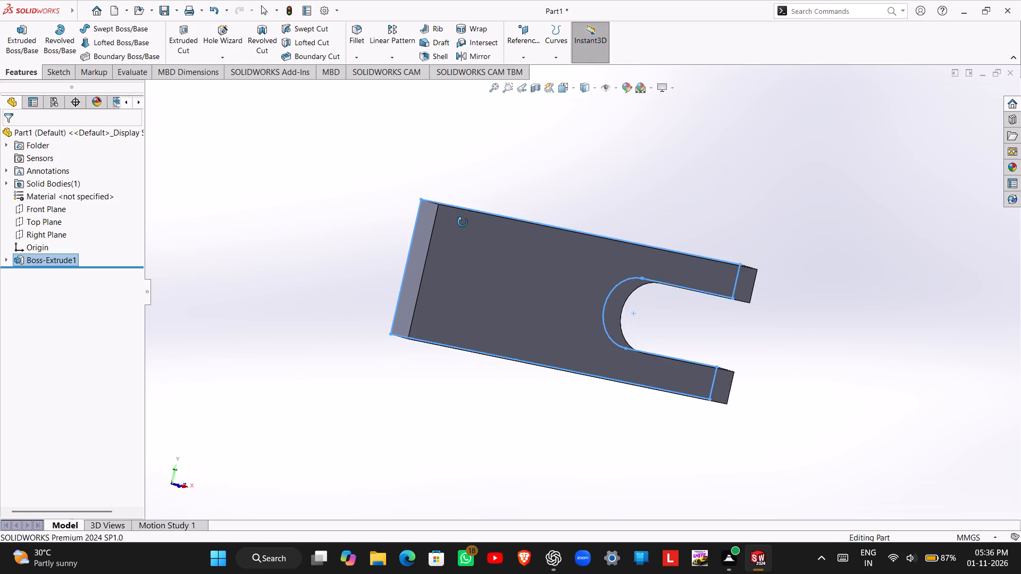
{"action": "middle_click_drag", "start_coordinate": [463, 222], "coordinate": [538, 383]}
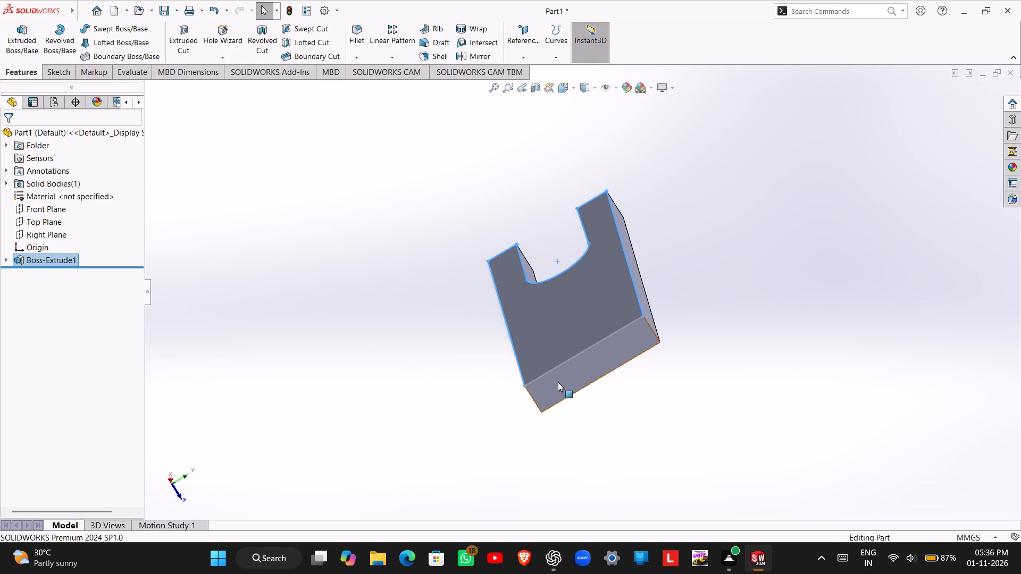
{"action": "left_click", "coordinate": [558, 382]}
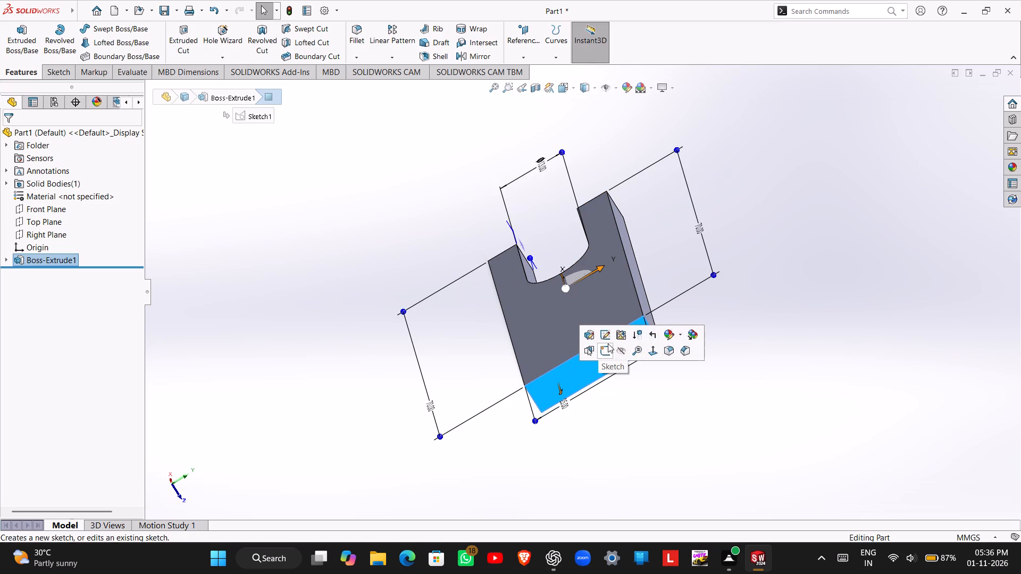
{"action": "left_click", "coordinate": [607, 343]}
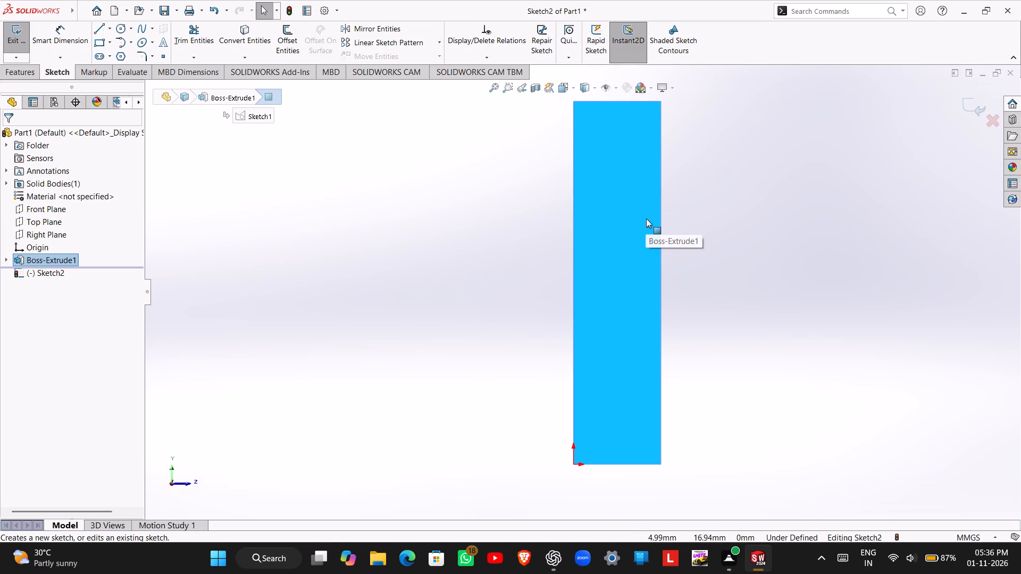
{"action": "key", "text": "Escape"}
{"action": "key", "text": "Escape"}
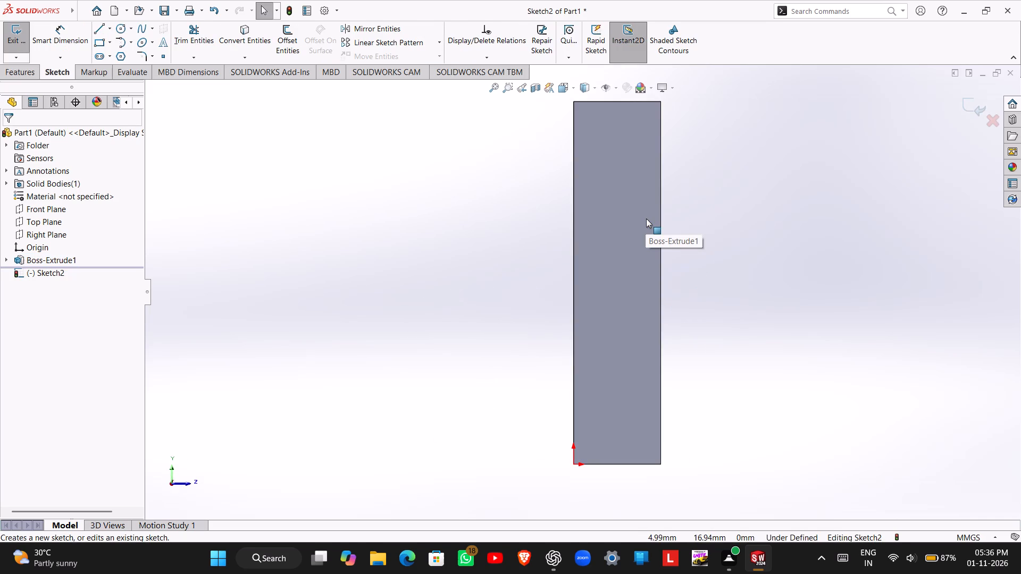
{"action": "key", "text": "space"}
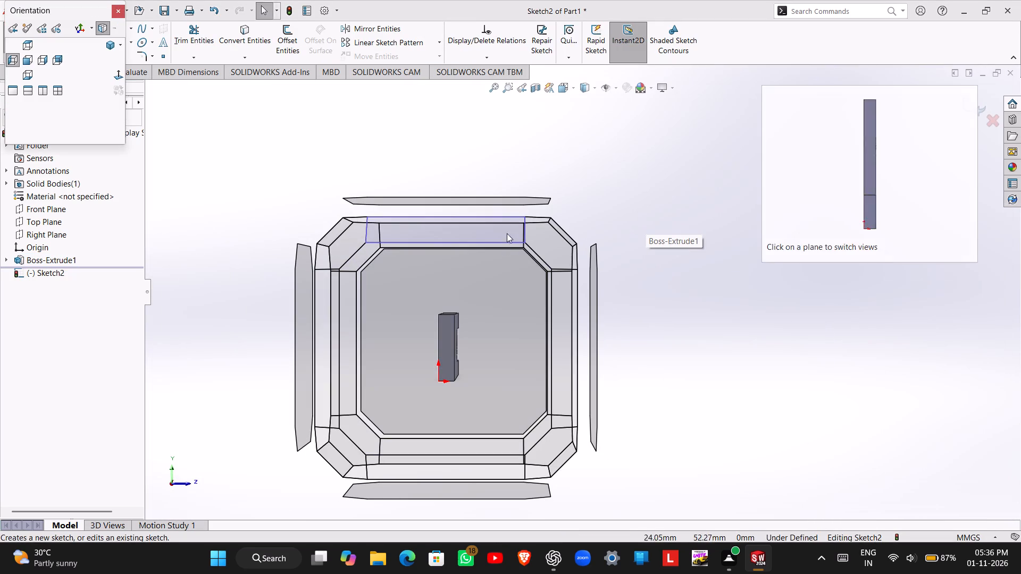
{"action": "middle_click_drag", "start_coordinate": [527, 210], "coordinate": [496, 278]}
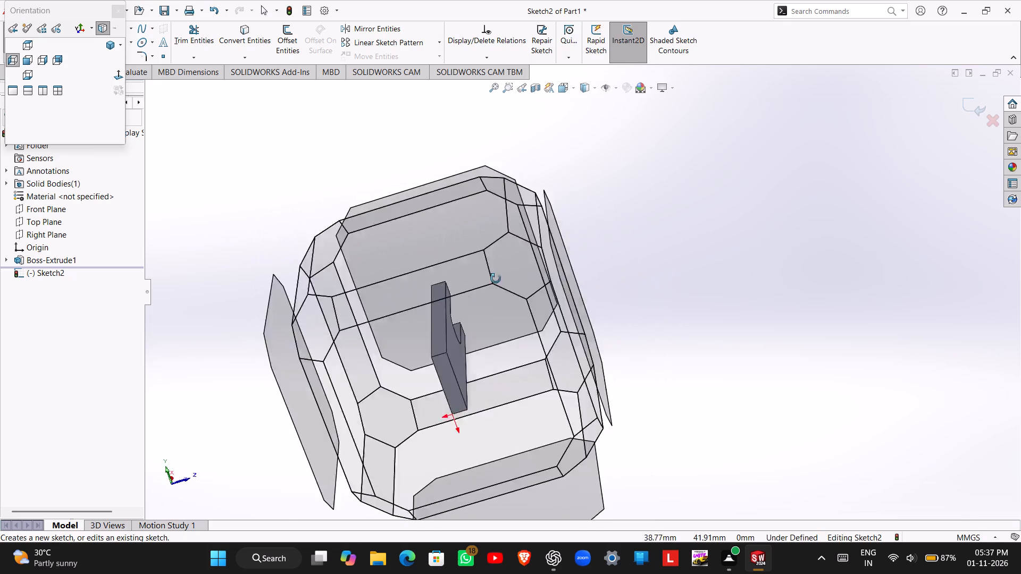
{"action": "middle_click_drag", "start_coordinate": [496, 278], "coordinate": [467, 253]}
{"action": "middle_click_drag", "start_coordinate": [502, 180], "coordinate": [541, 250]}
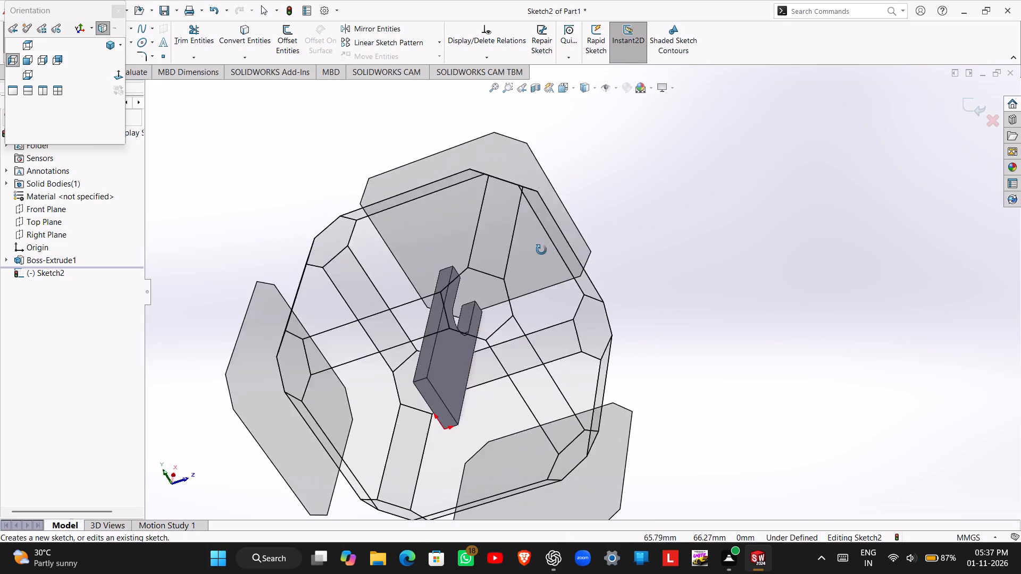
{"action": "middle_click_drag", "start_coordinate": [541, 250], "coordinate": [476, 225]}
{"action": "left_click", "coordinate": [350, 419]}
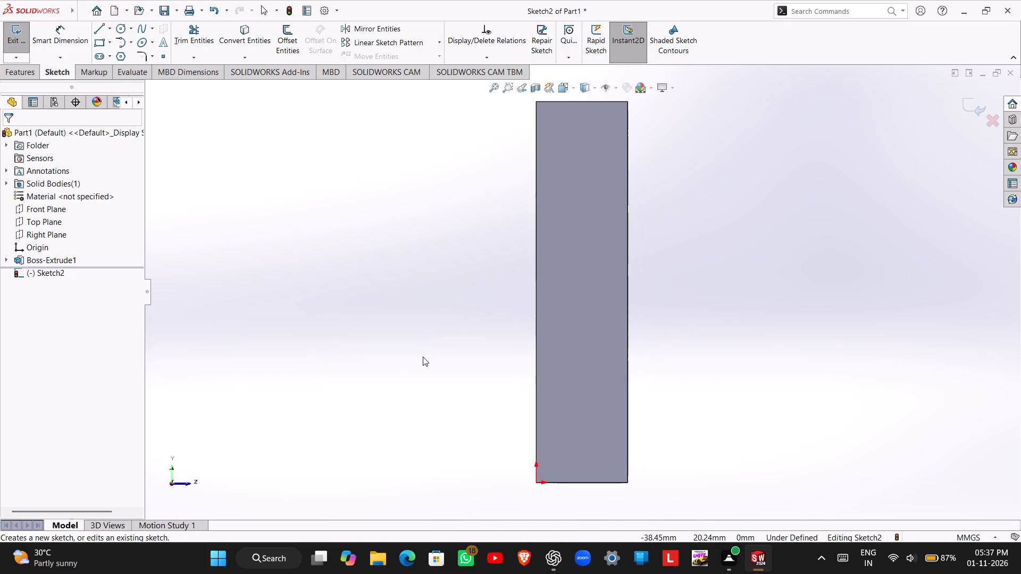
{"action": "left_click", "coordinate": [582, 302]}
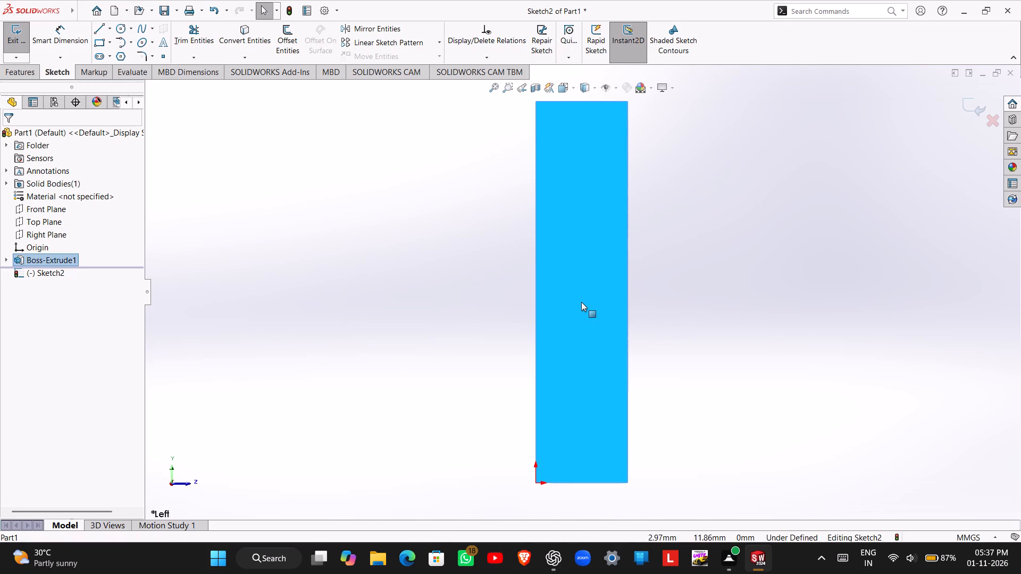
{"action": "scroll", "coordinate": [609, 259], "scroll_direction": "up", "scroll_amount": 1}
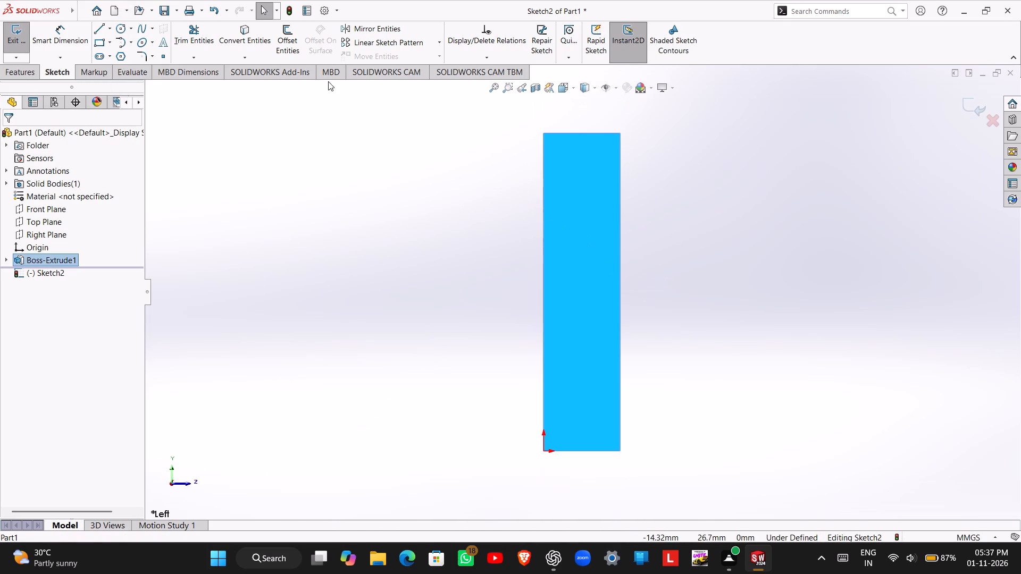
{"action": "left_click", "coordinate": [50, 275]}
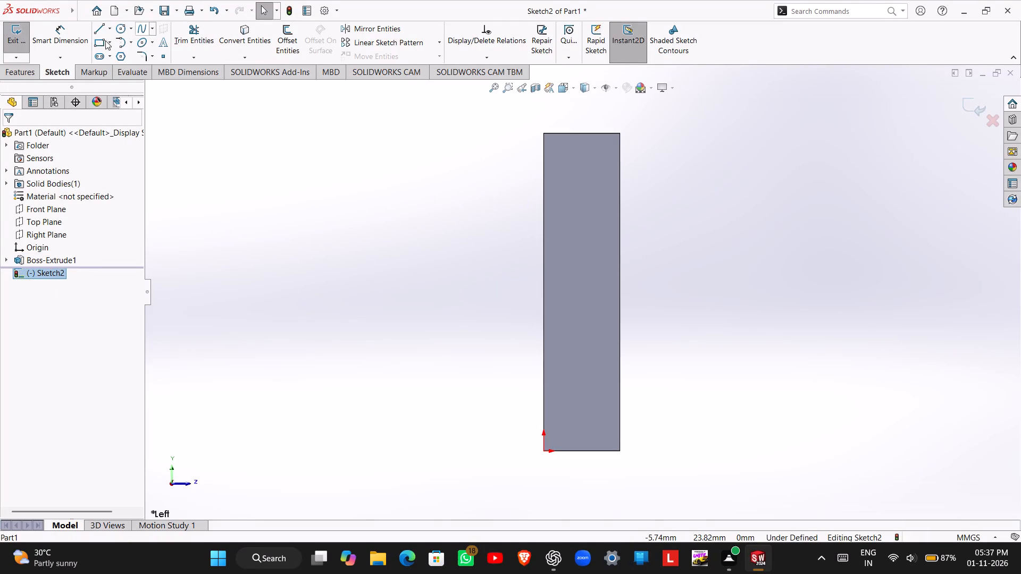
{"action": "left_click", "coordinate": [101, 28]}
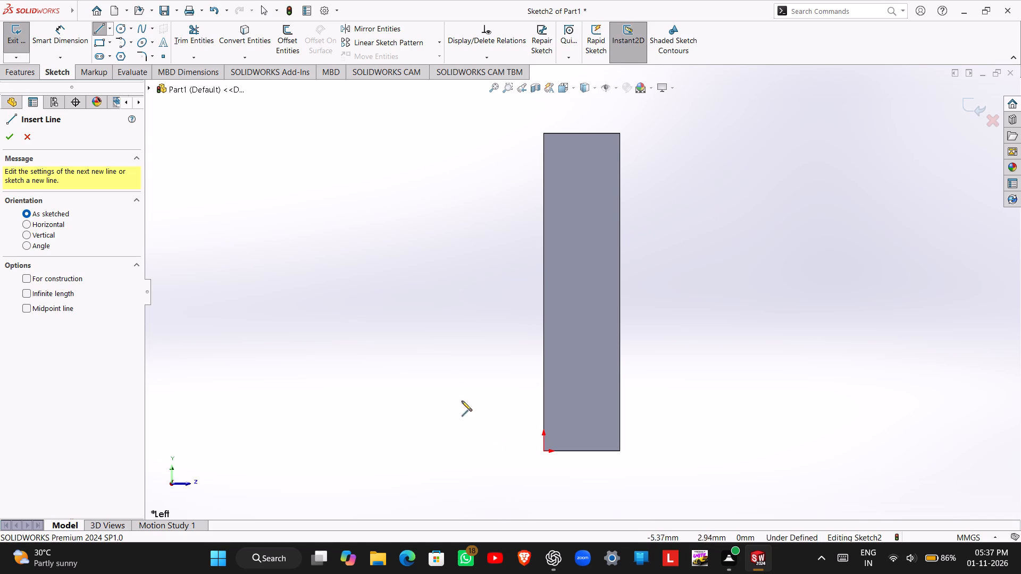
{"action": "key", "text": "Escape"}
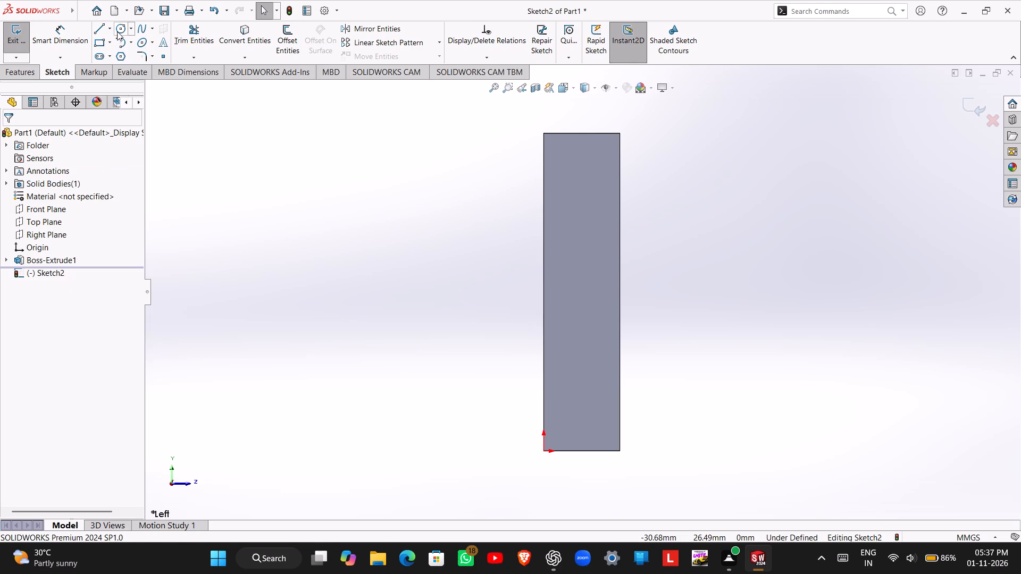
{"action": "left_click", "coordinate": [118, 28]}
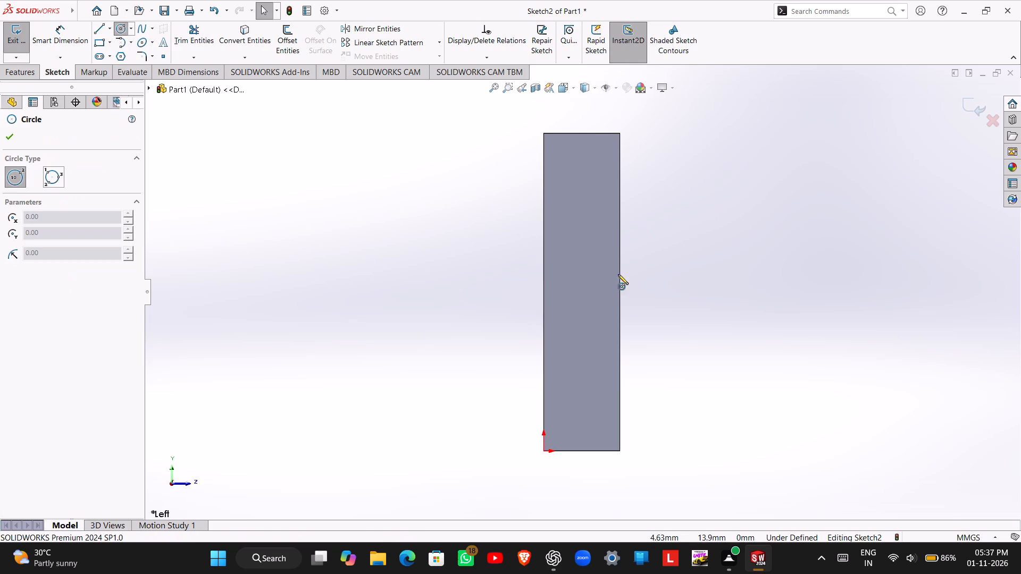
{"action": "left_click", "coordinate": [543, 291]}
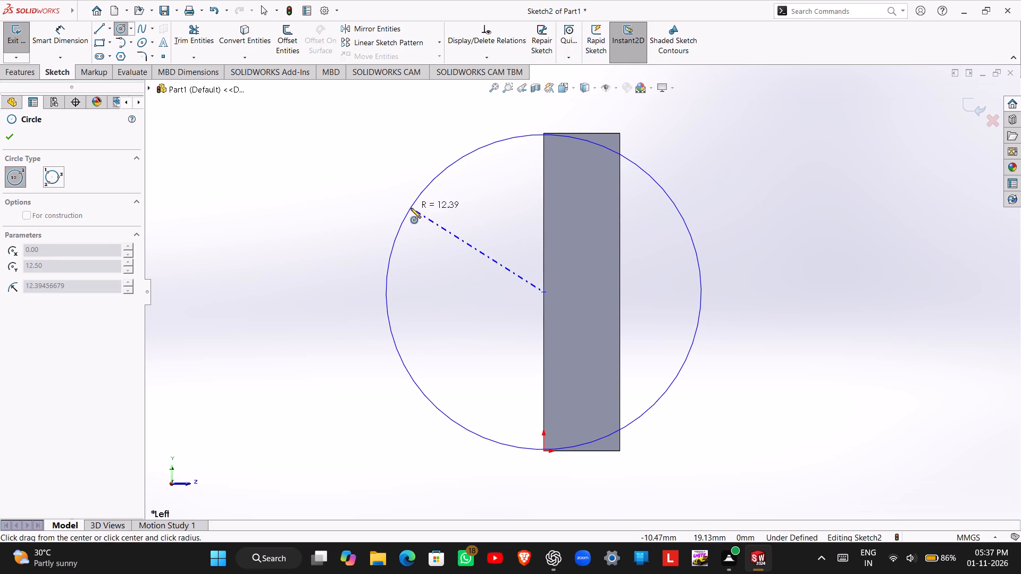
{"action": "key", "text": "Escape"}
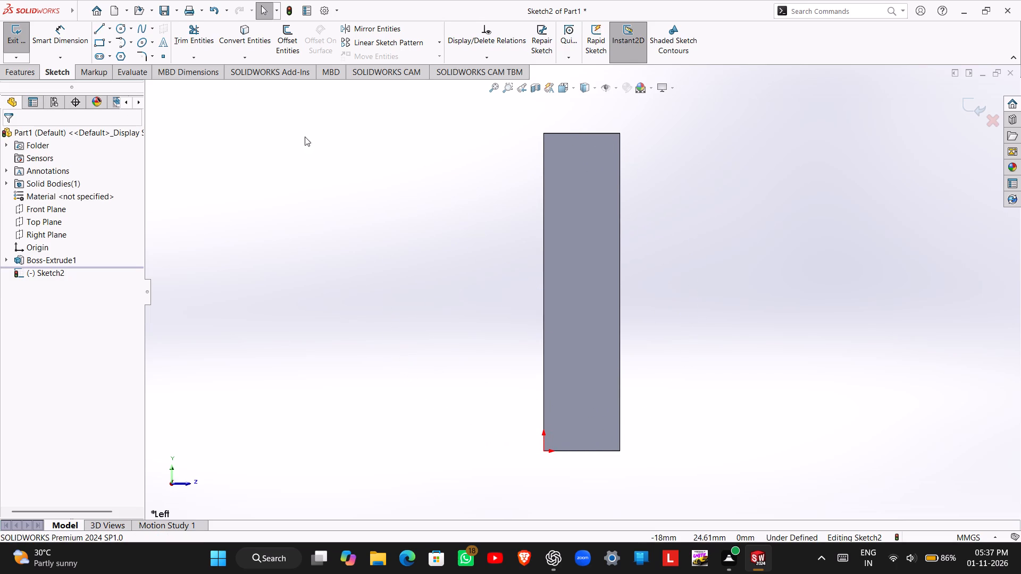
Sketch a horizontal line about 19.7 mm long outward from the midpoint of the face's long edge that contains the origin.
{"action": "left_click", "coordinate": [101, 31]}
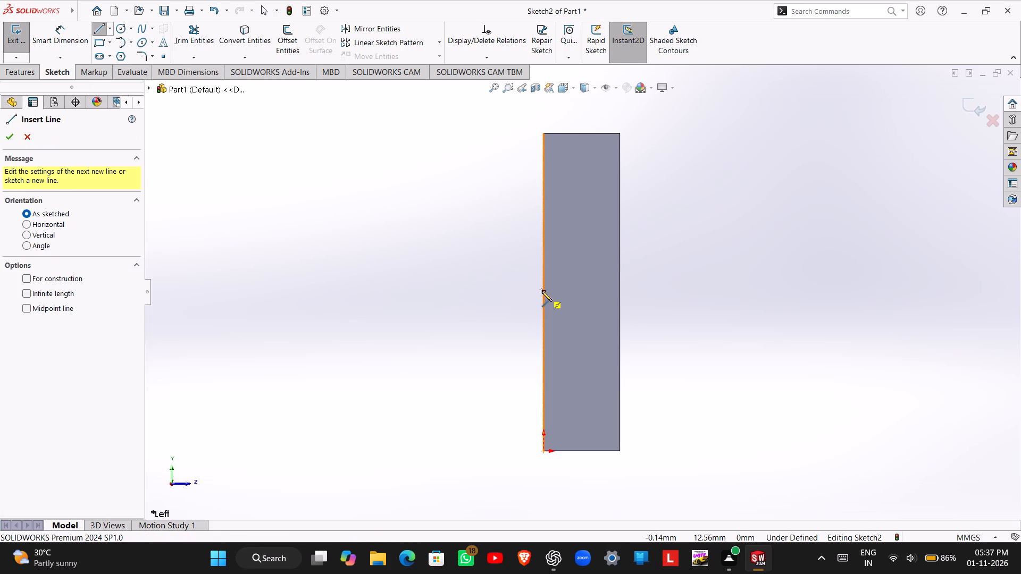
{"action": "left_click", "coordinate": [542, 291]}
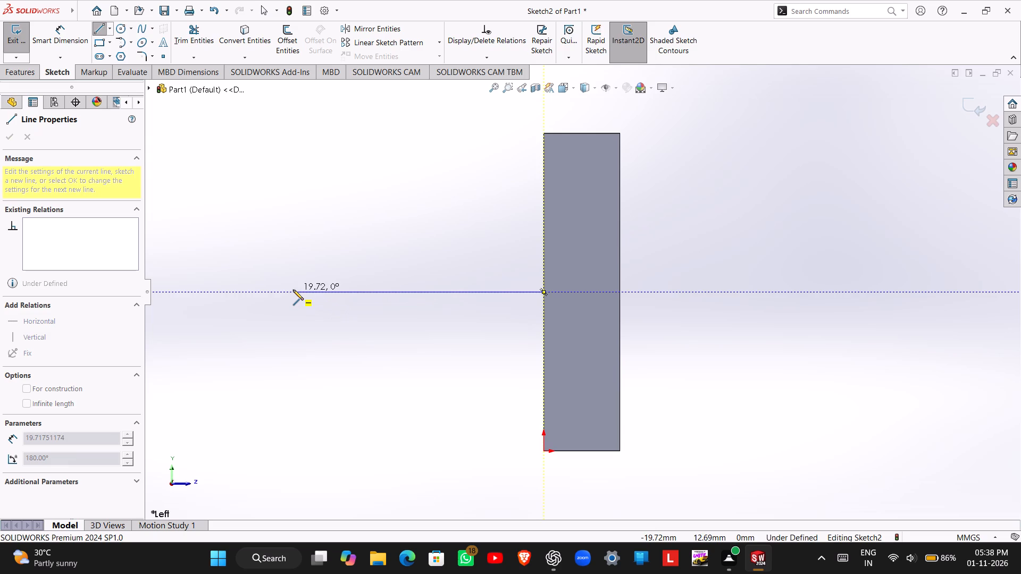
{"action": "key", "text": "Escape"}
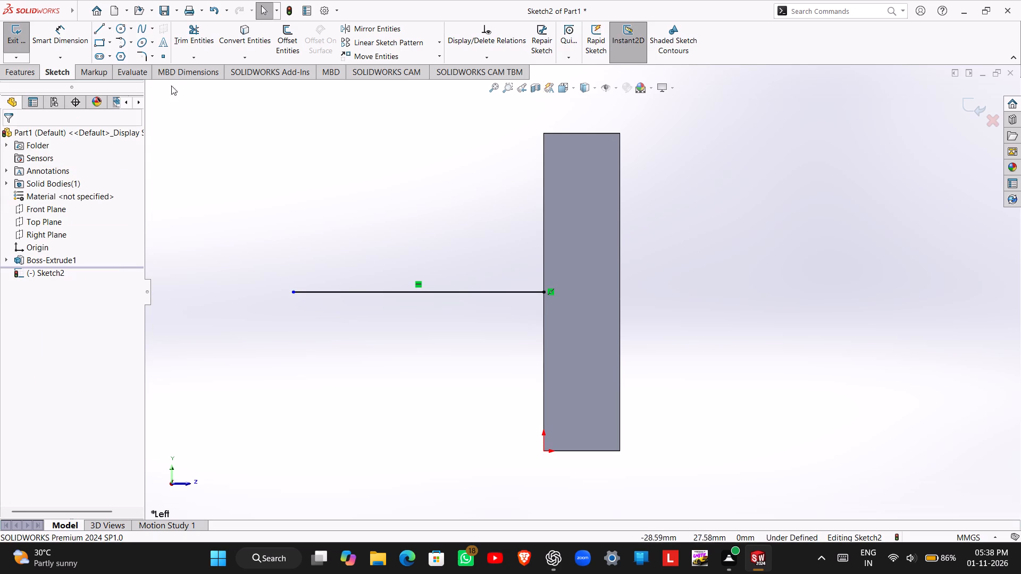
Sketch a circle of about 10.7 mm radius centred on the free end of the horizontal line.
{"action": "left_click", "coordinate": [118, 29]}
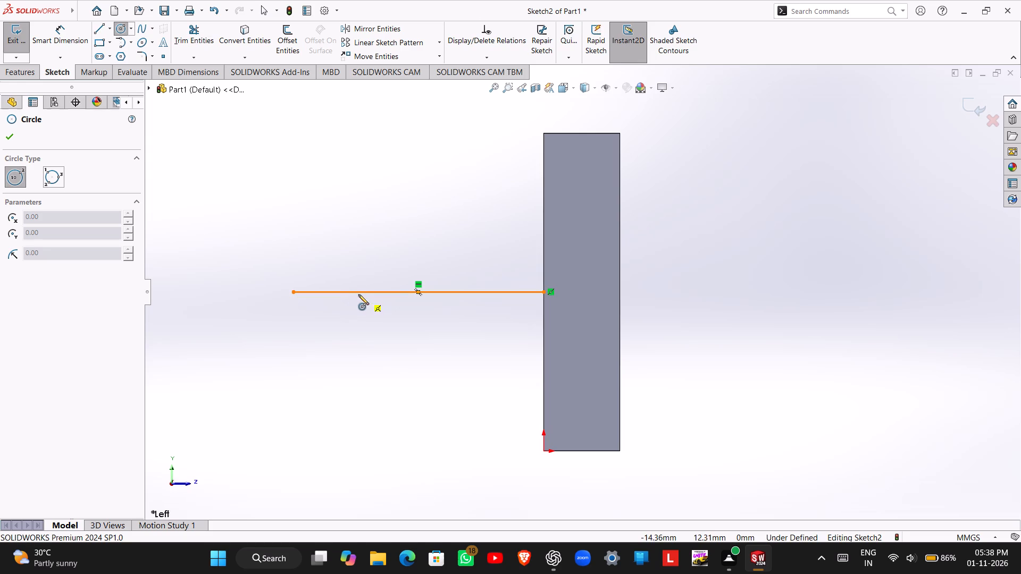
{"action": "left_click", "coordinate": [294, 291]}
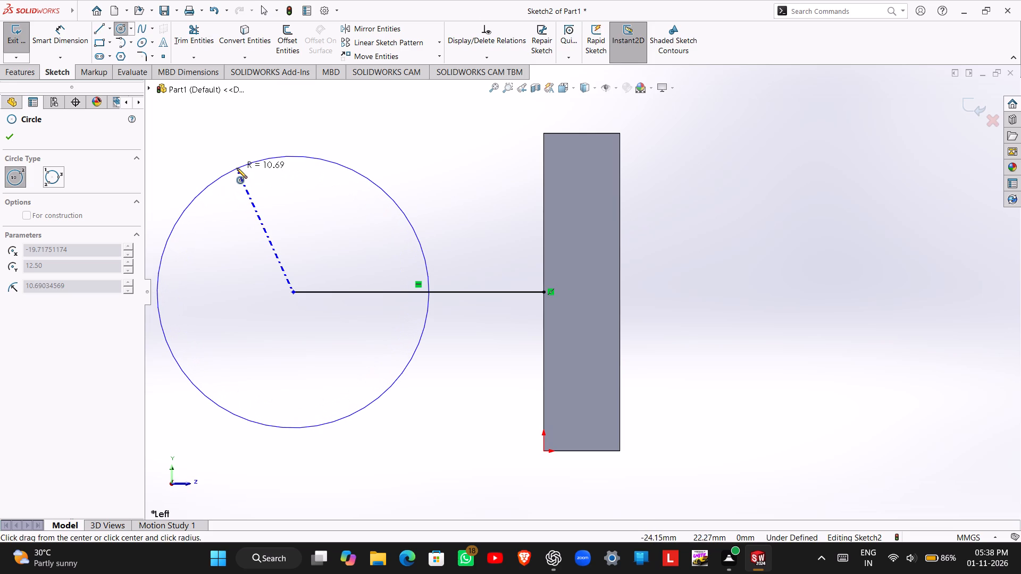
{"action": "left_click", "coordinate": [237, 168]}
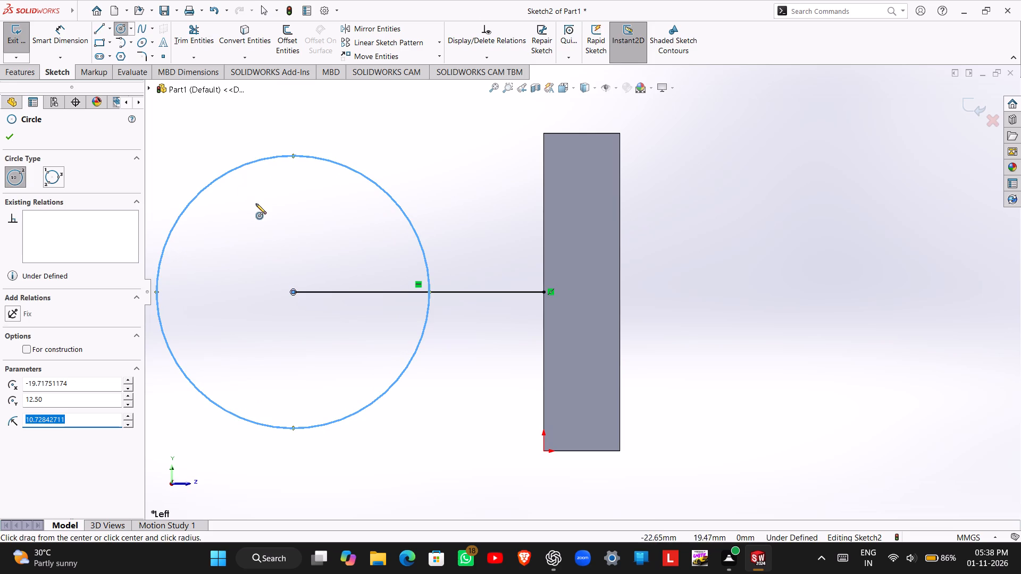
{"action": "key", "text": "Escape"}
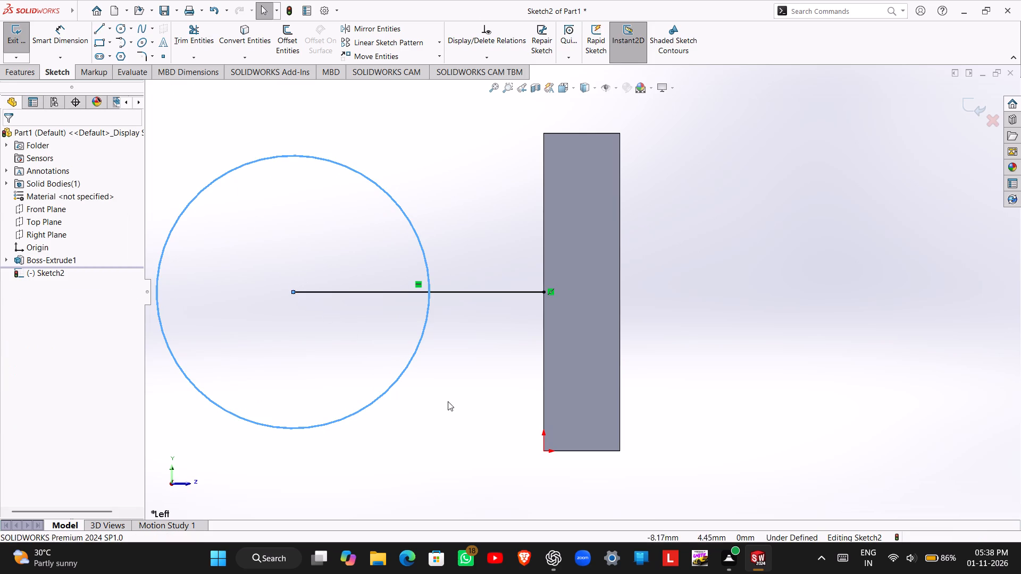
Dimension the horizontal line's length to 18 mm.
{"action": "right_click_drag", "start_coordinate": [457, 452], "coordinate": [456, 375]}
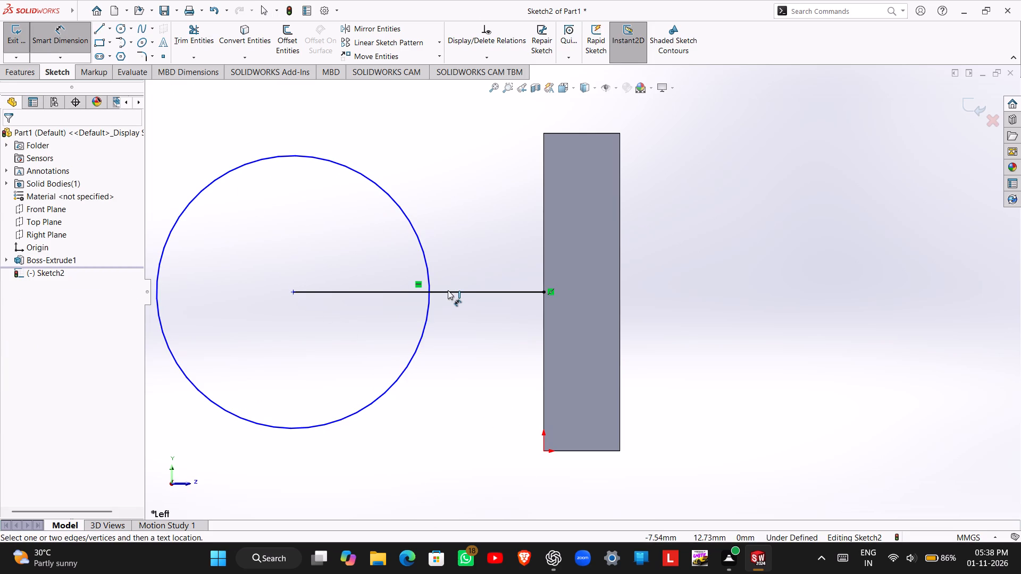
{"action": "left_click", "coordinate": [448, 290]}
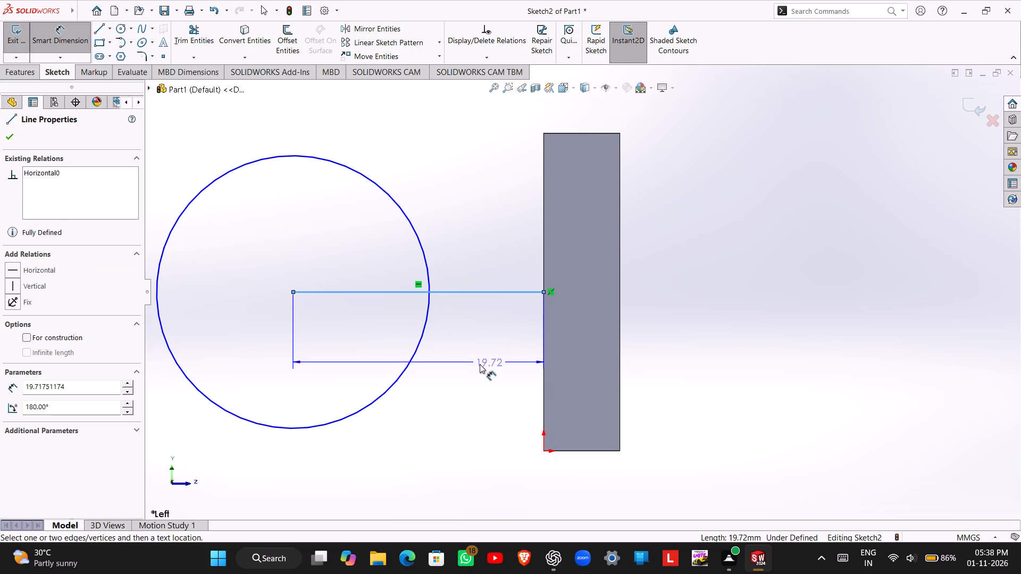
{"action": "left_click", "coordinate": [480, 364]}
{"action": "type", "text": "18"}
{"action": "key", "text": "Return"}
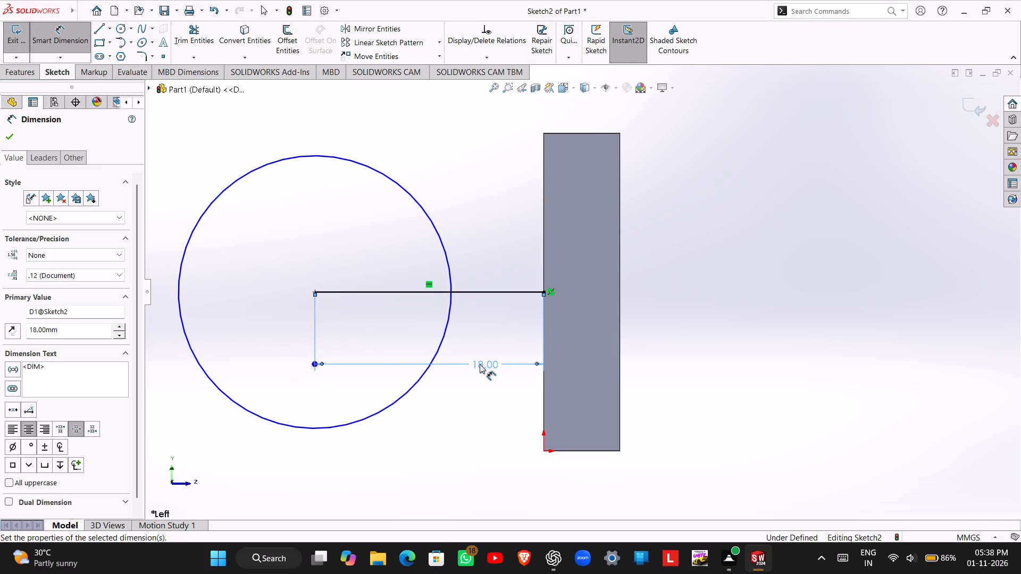
Dimension the circle's diameter to 12.5 mm.
{"action": "left_click", "coordinate": [436, 231]}
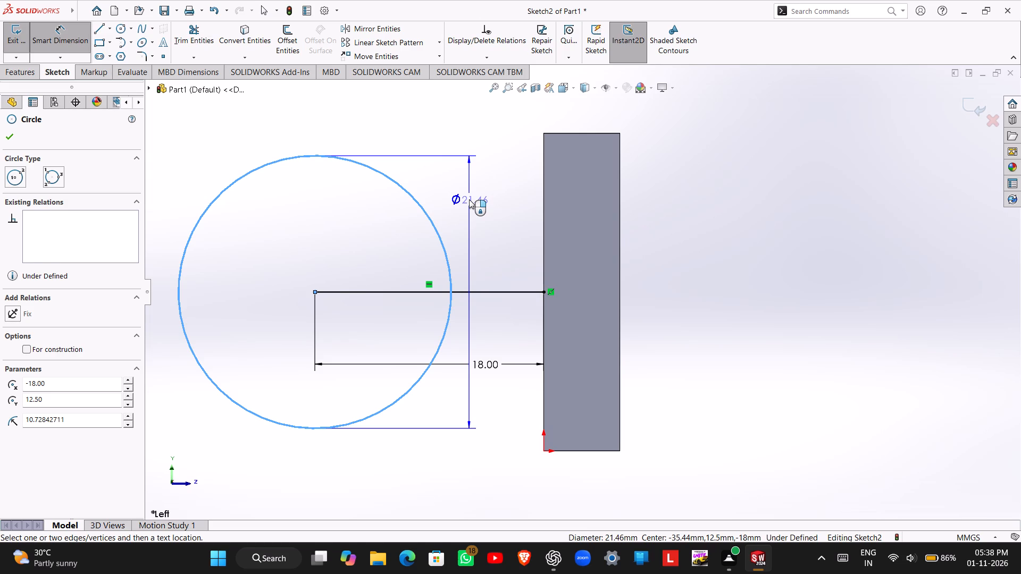
{"action": "left_click", "coordinate": [469, 199]}
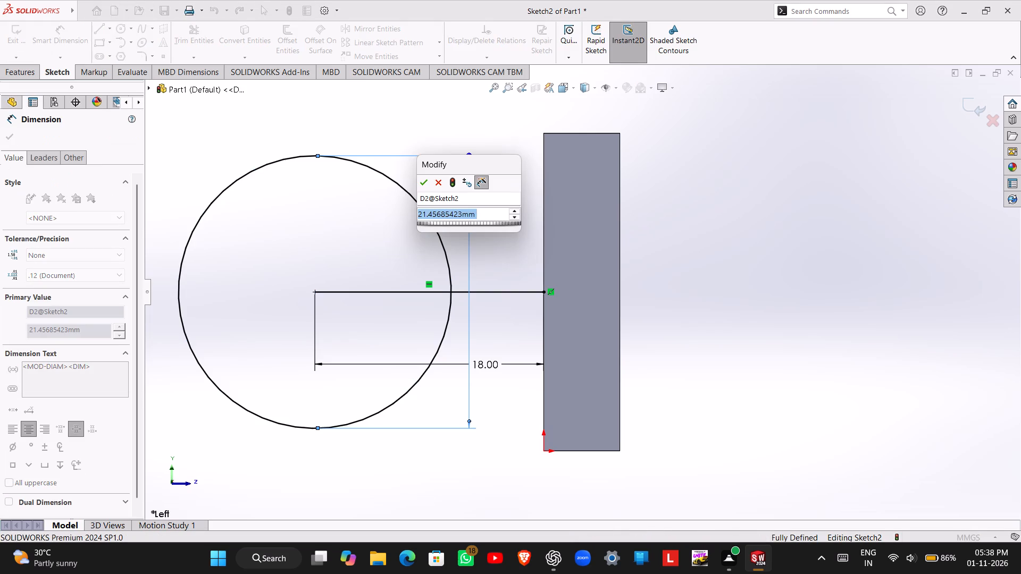
{"action": "key", "text": "1"}
{"action": "type", "text": "2.5"}
{"action": "key", "text": "Return"}
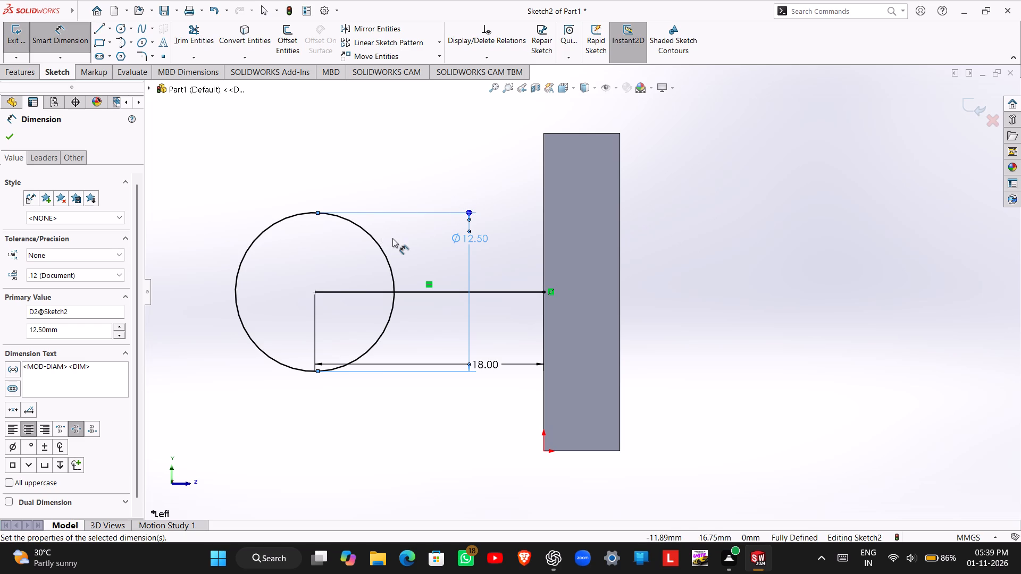
Set the circle's diameter to 25 mm and leave the dimension command.
{"action": "left_click", "coordinate": [378, 246]}
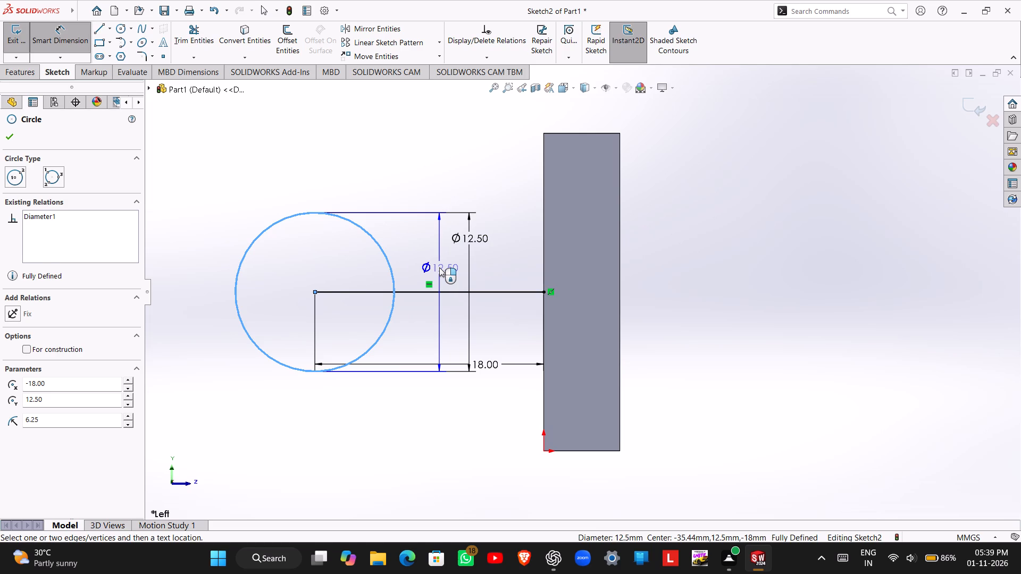
{"action": "key", "text": "Escape"}
{"action": "double_click", "coordinate": [469, 234]}
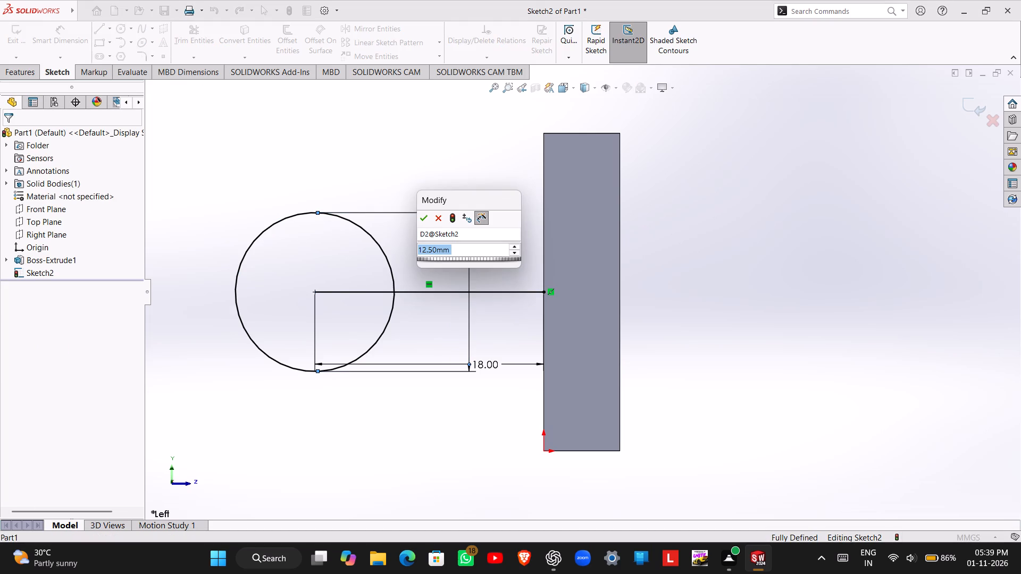
{"action": "type", "text": "25"}
{"action": "key", "text": "Return"}
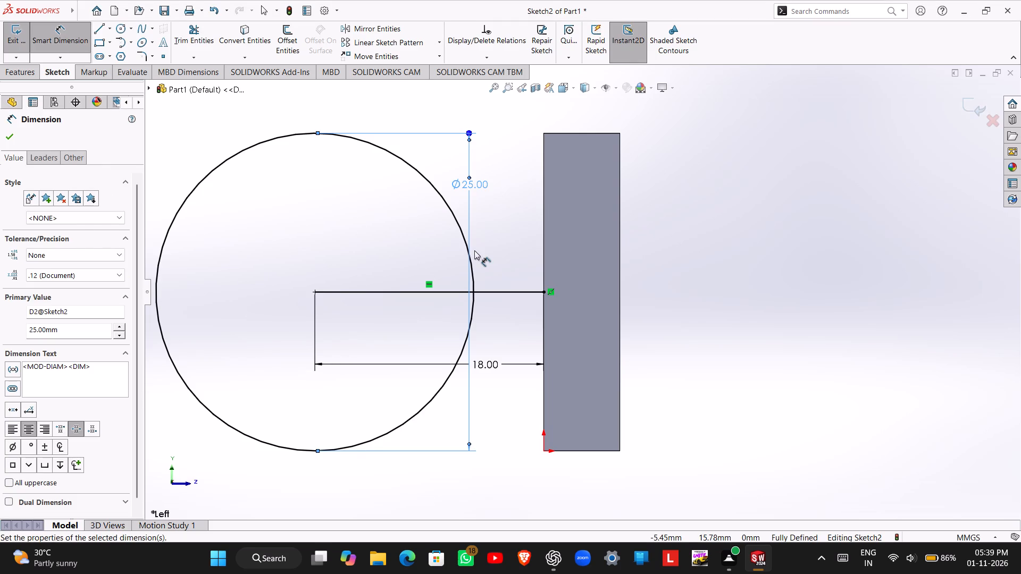
{"action": "key", "text": "Escape"}
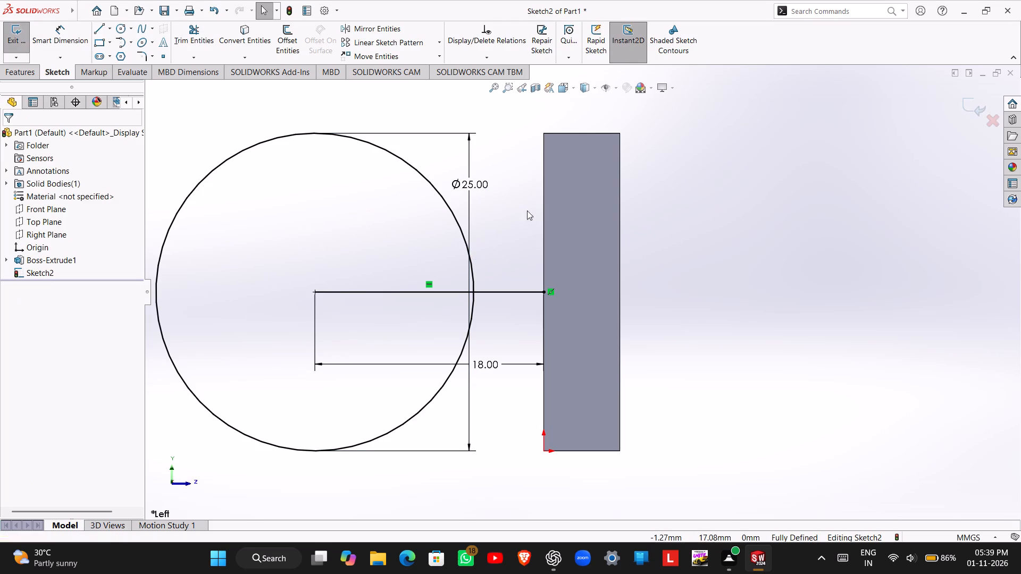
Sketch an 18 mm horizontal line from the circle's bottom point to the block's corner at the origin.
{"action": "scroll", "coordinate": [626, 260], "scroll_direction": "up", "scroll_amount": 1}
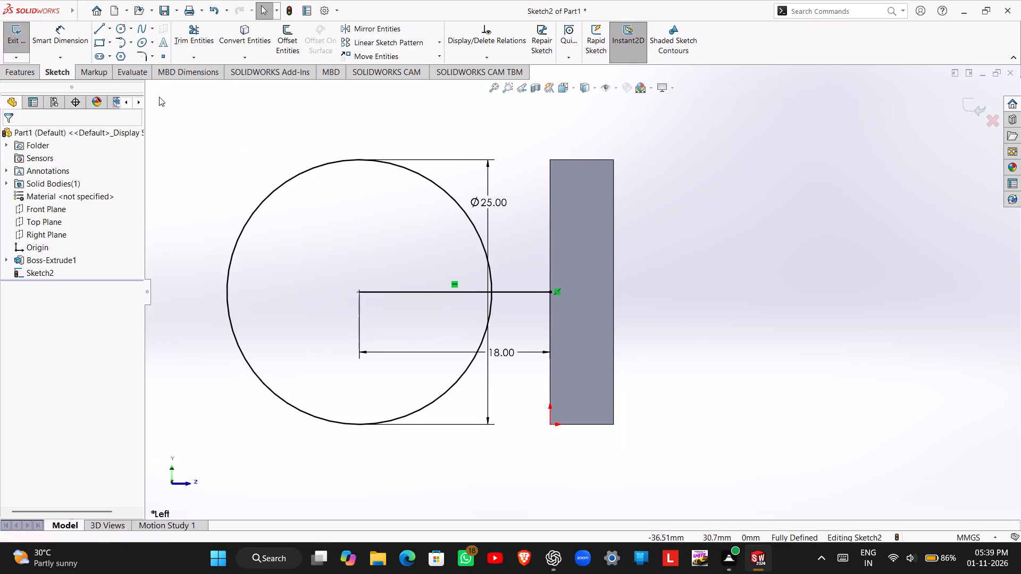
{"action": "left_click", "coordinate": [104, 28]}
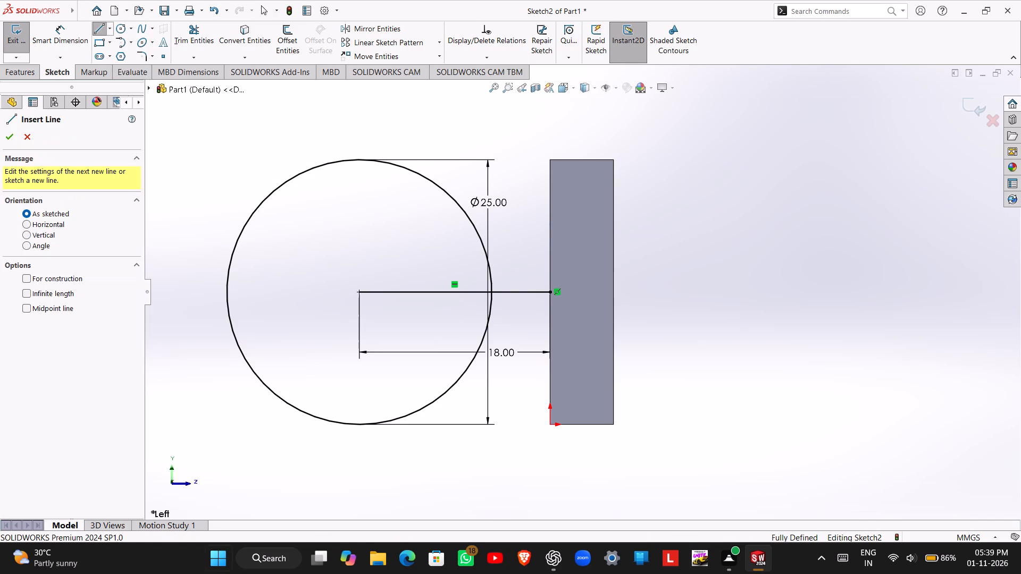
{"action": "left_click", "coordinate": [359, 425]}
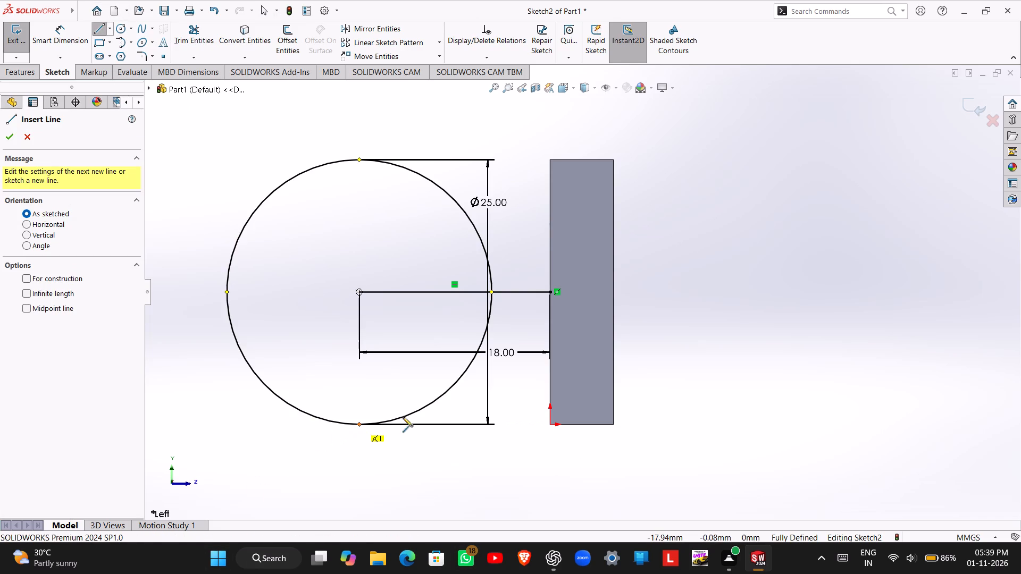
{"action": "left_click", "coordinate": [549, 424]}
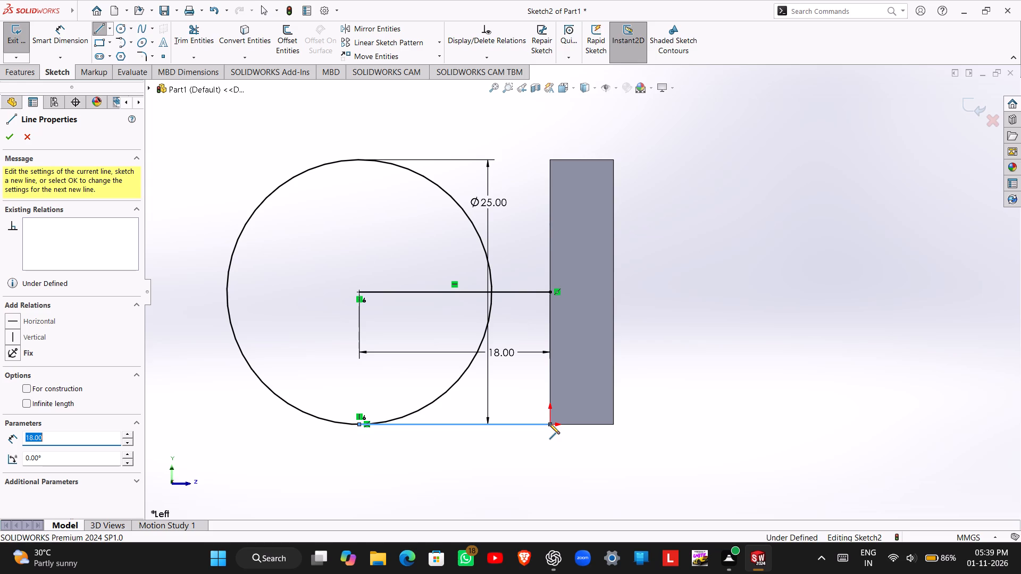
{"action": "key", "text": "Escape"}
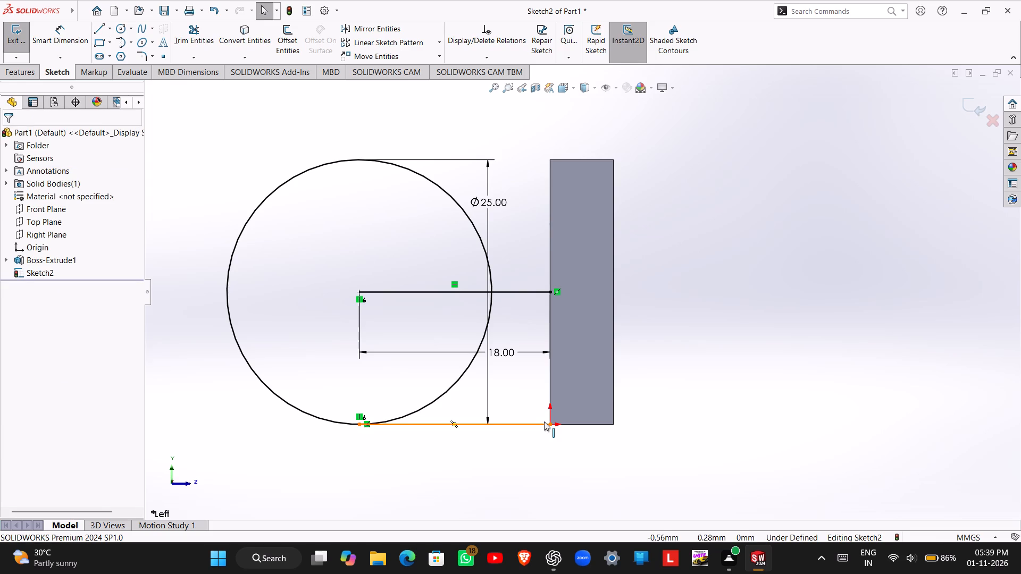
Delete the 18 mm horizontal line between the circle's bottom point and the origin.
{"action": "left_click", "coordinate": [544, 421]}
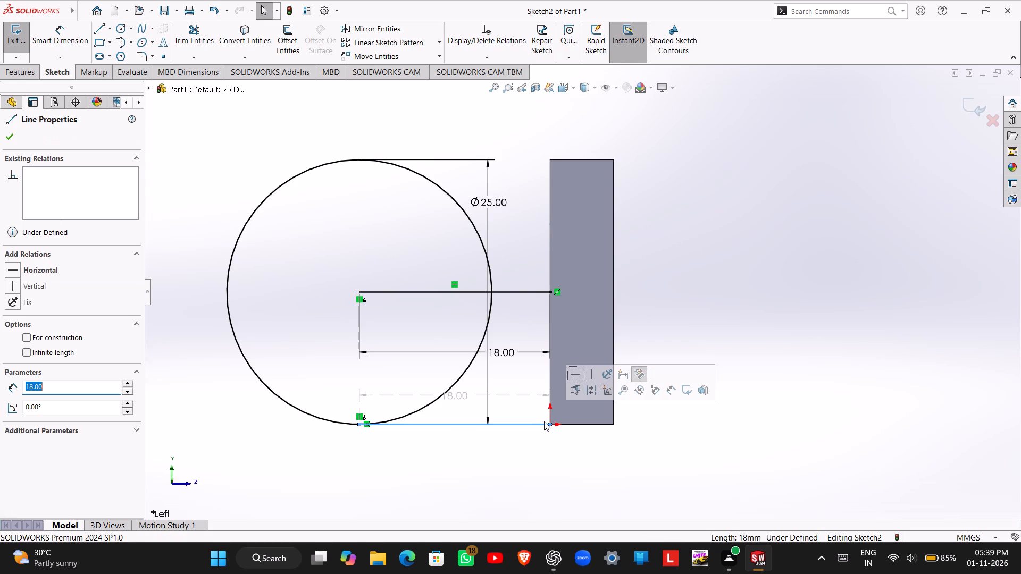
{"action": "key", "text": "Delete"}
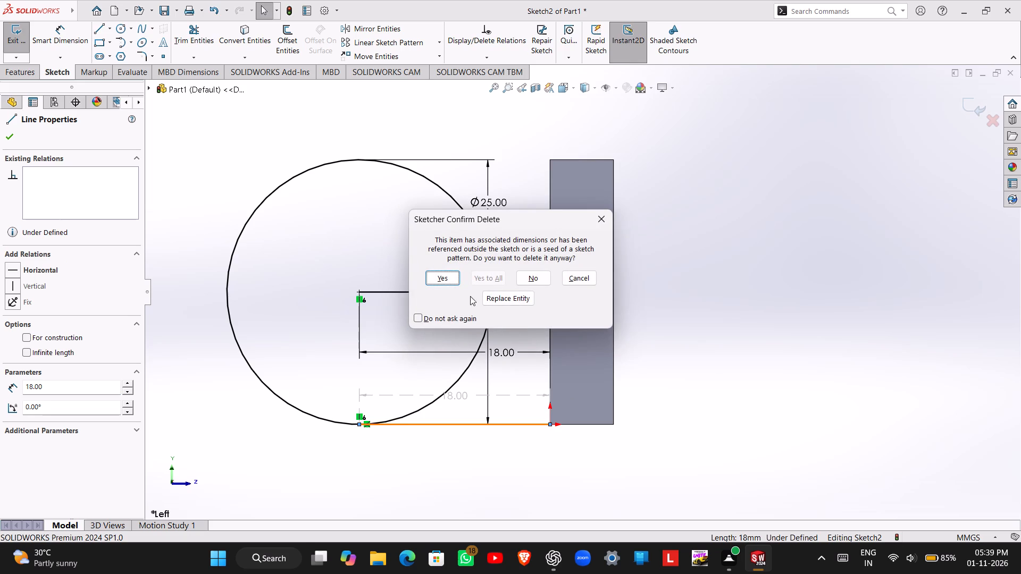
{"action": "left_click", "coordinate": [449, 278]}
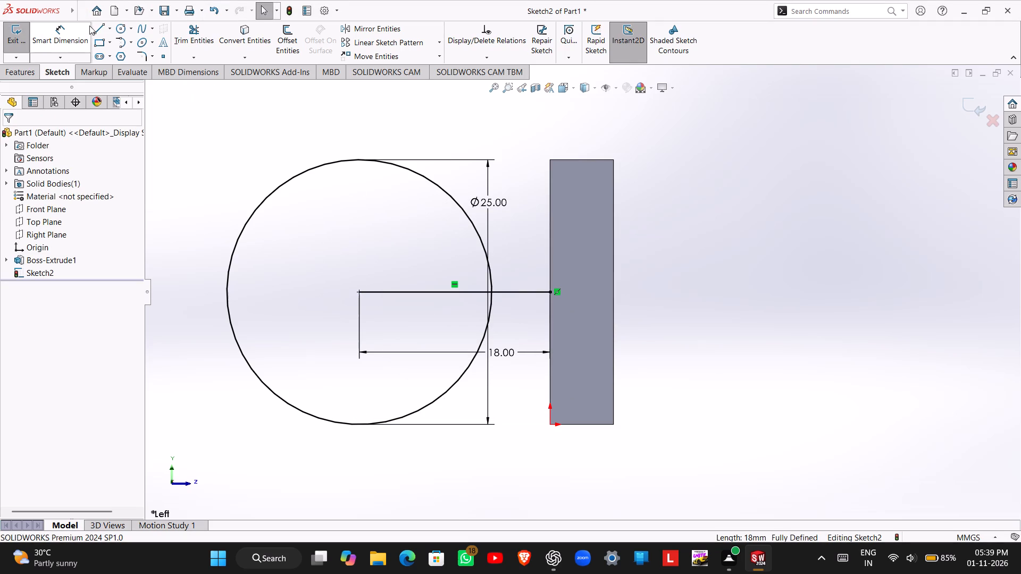
Sketch connected 24, 25 and 24 mm lines from the circle's bottom point around the block's far corners to the circle's top point.
{"action": "left_click", "coordinate": [101, 28]}
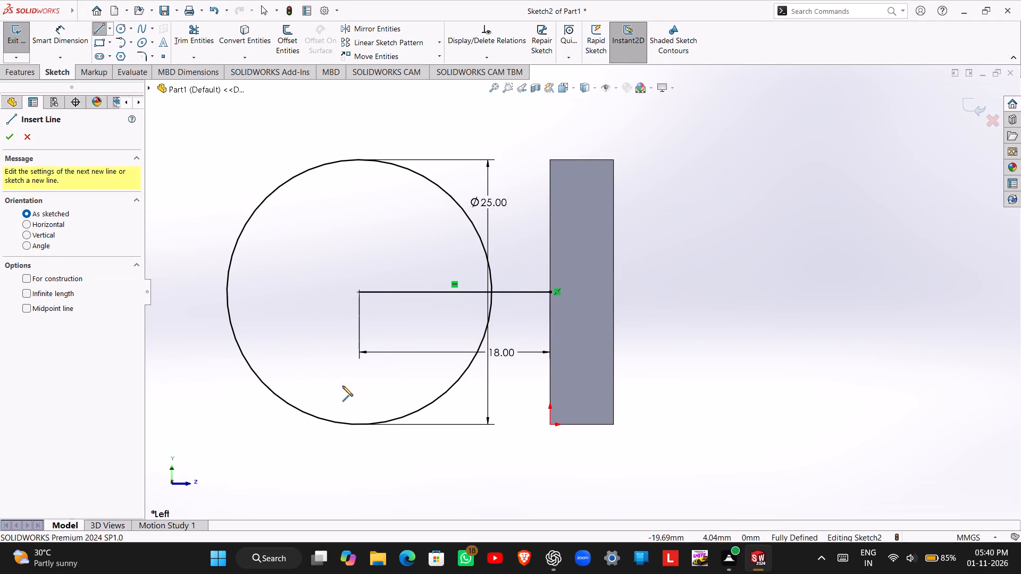
{"action": "left_click", "coordinate": [359, 425]}
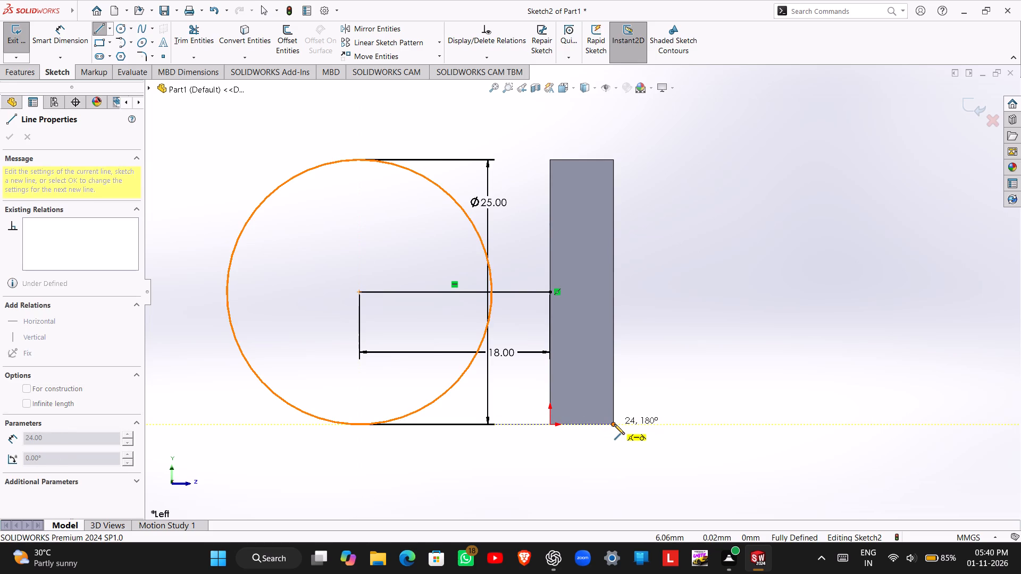
{"action": "left_click", "coordinate": [613, 423]}
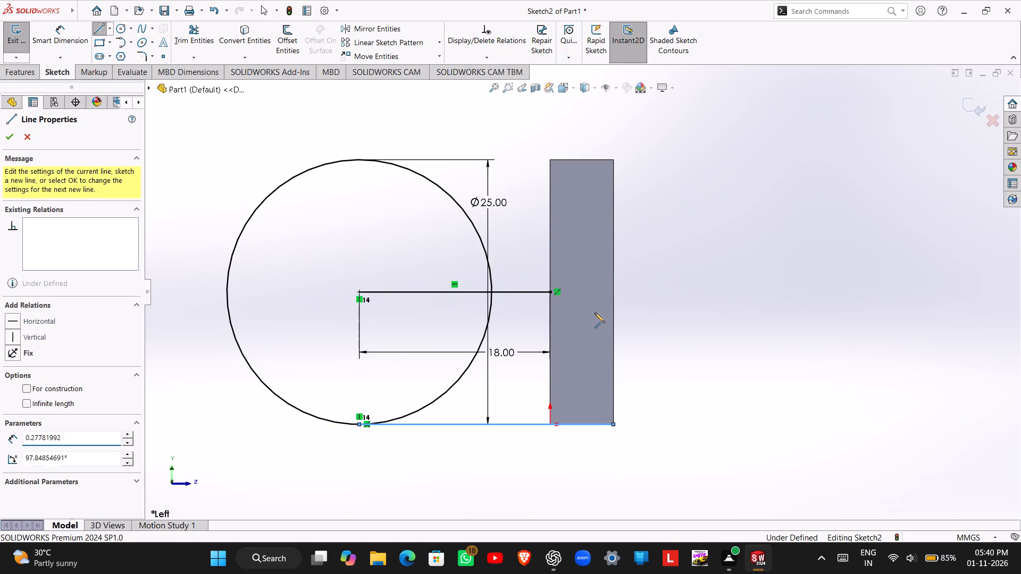
{"action": "left_click", "coordinate": [614, 160]}
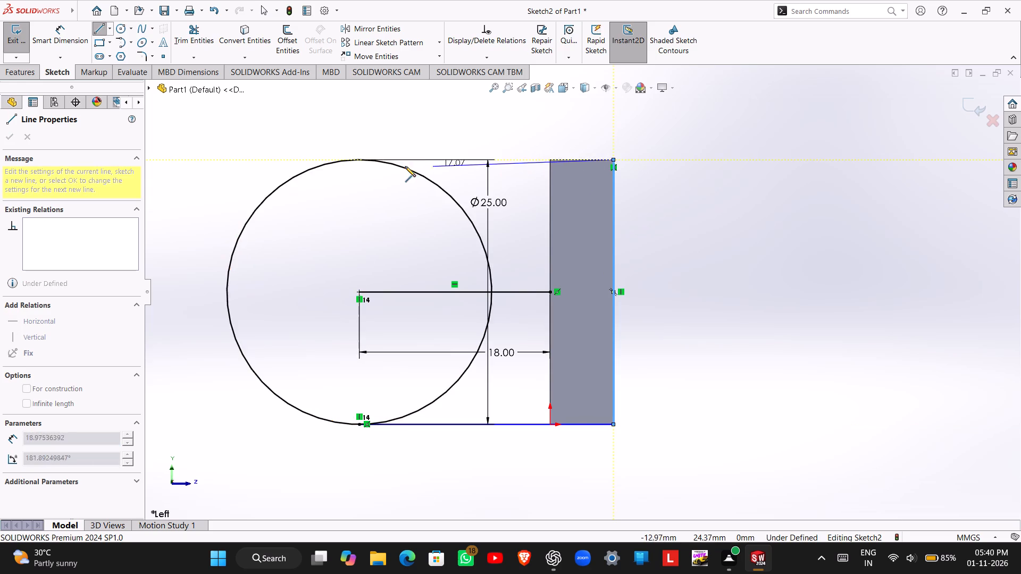
{"action": "left_click", "coordinate": [359, 159]}
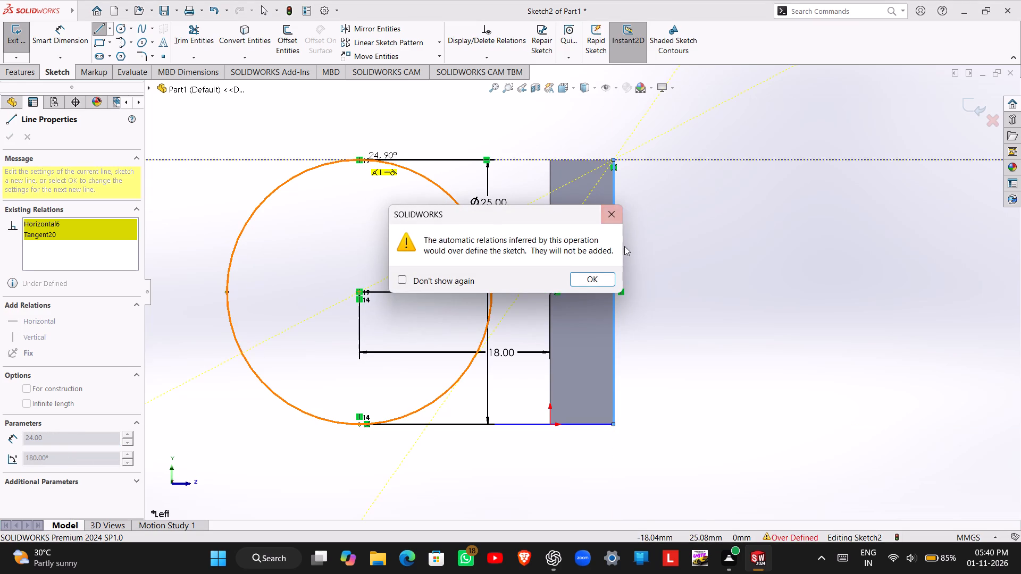
{"action": "left_click", "coordinate": [602, 277]}
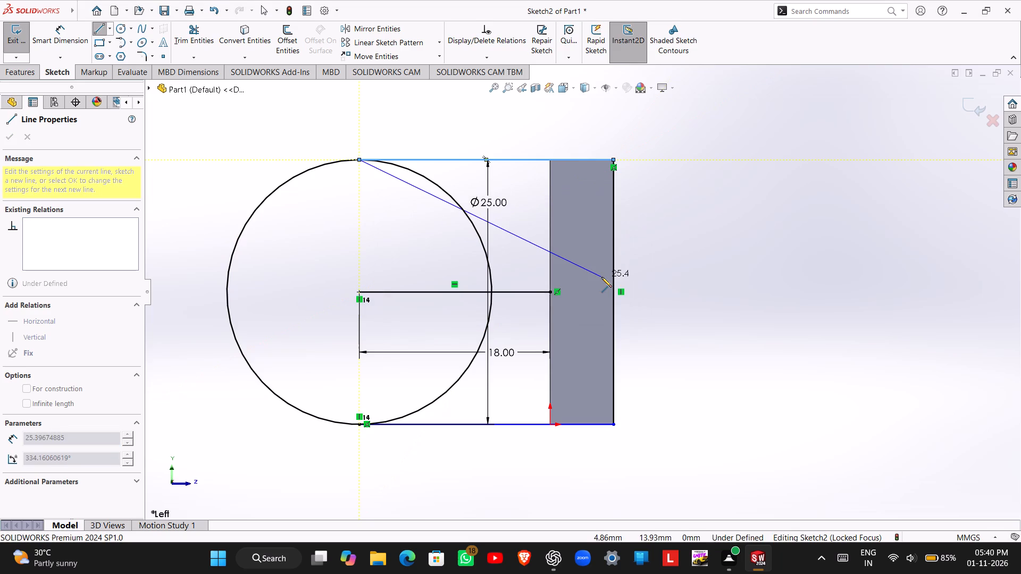
{"action": "key", "text": "Escape"}
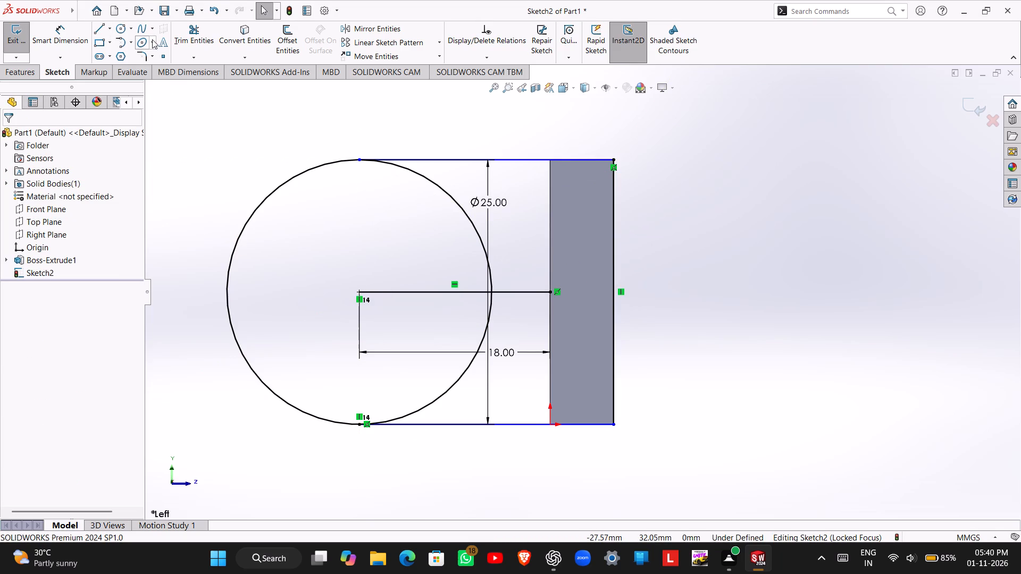
Sketch a 25 mm vertical line from the circle's top point to its bottom point.
{"action": "left_click", "coordinate": [103, 29]}
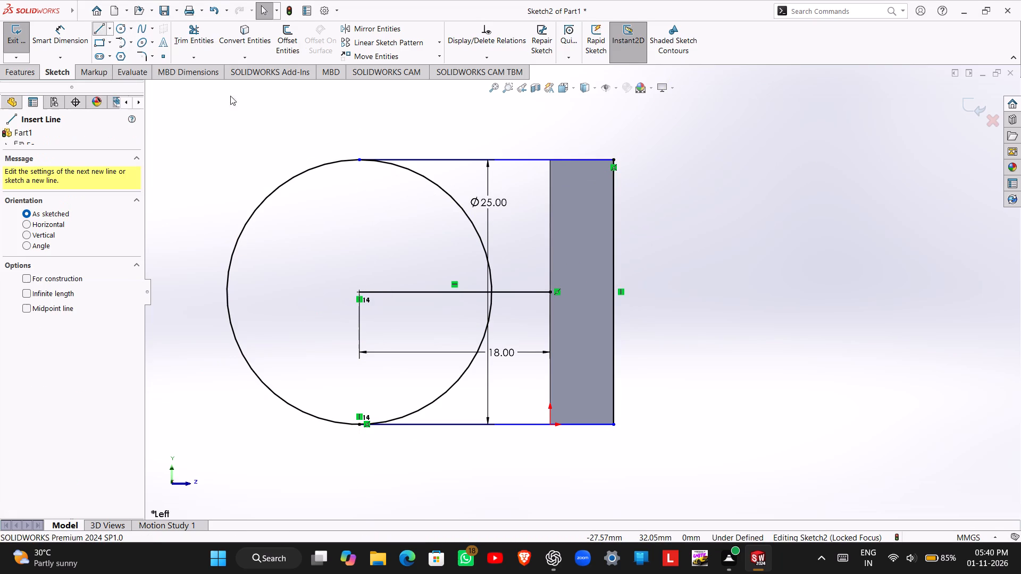
{"action": "left_click", "coordinate": [361, 161]}
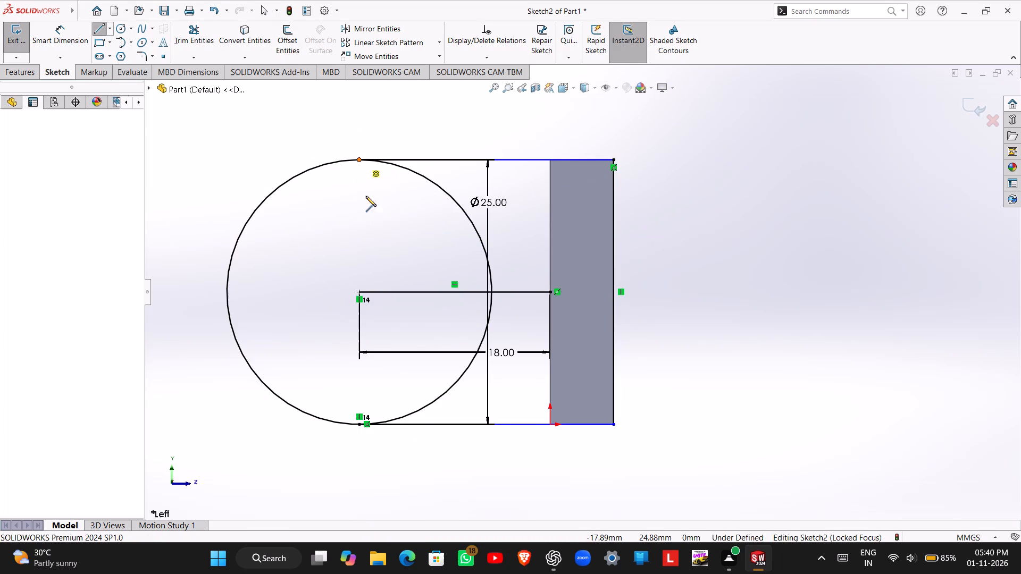
{"action": "left_click", "coordinate": [361, 423]}
{"action": "key", "text": "Escape"}
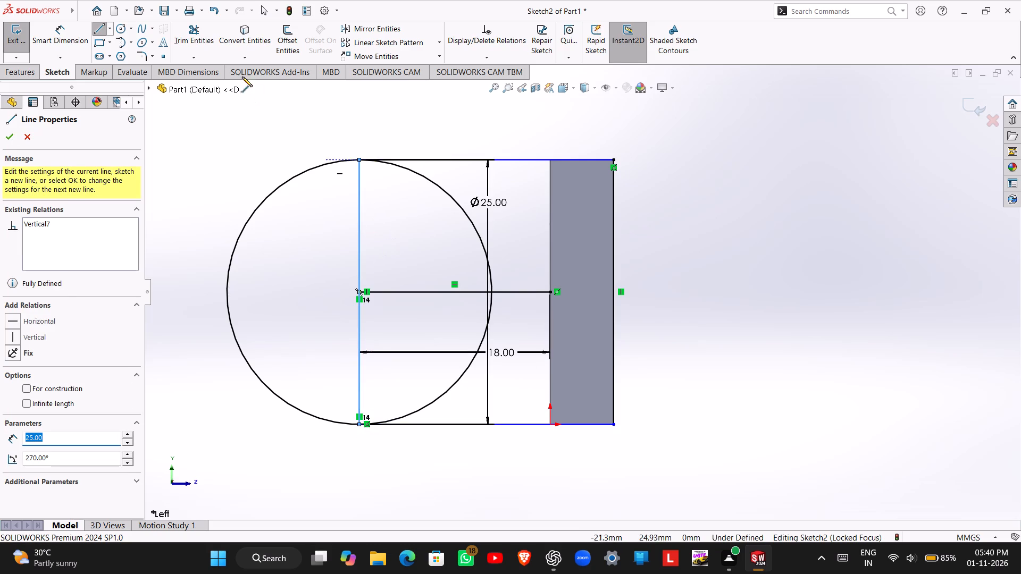
Trim away the circle's inner half, the horizontal centre line and the vertical line, leaving a single round-ended lug outline.
{"action": "left_click", "coordinate": [206, 37]}
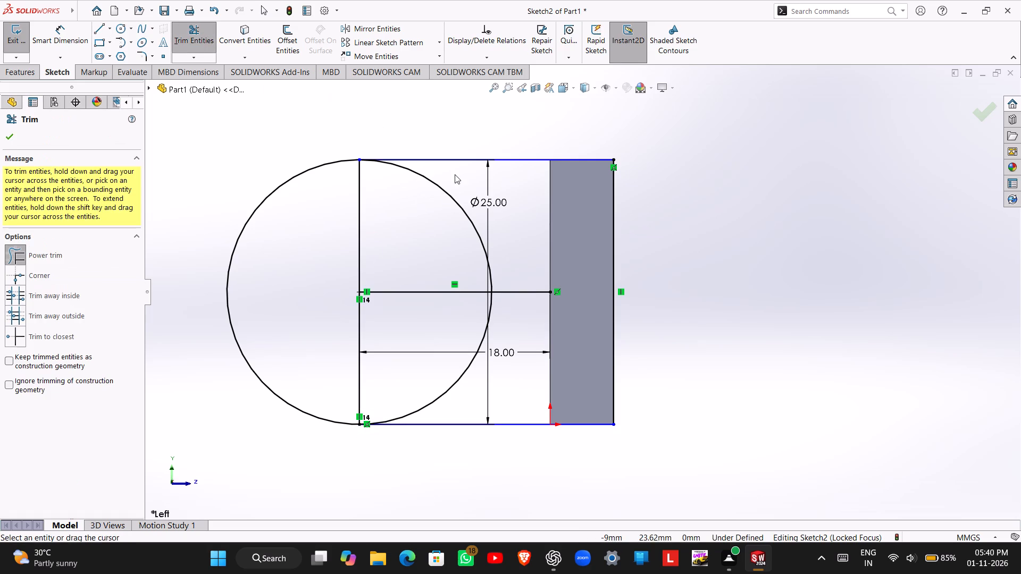
{"action": "left_click_drag", "start_coordinate": [455, 174], "coordinate": [512, 278]}
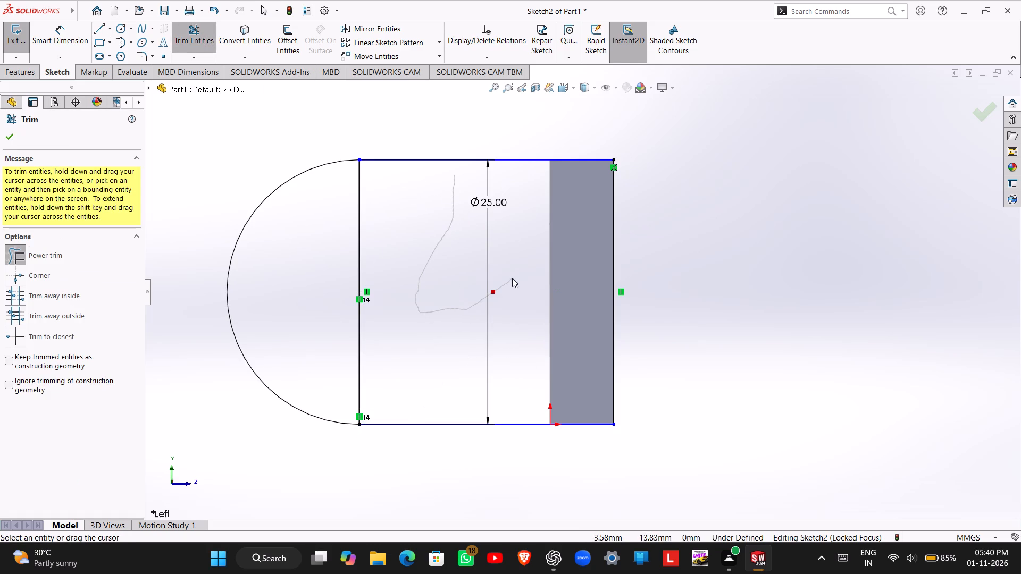
{"action": "left_click_drag", "start_coordinate": [512, 278], "coordinate": [492, 214]}
{"action": "left_click_drag", "start_coordinate": [492, 214], "coordinate": [323, 241]}
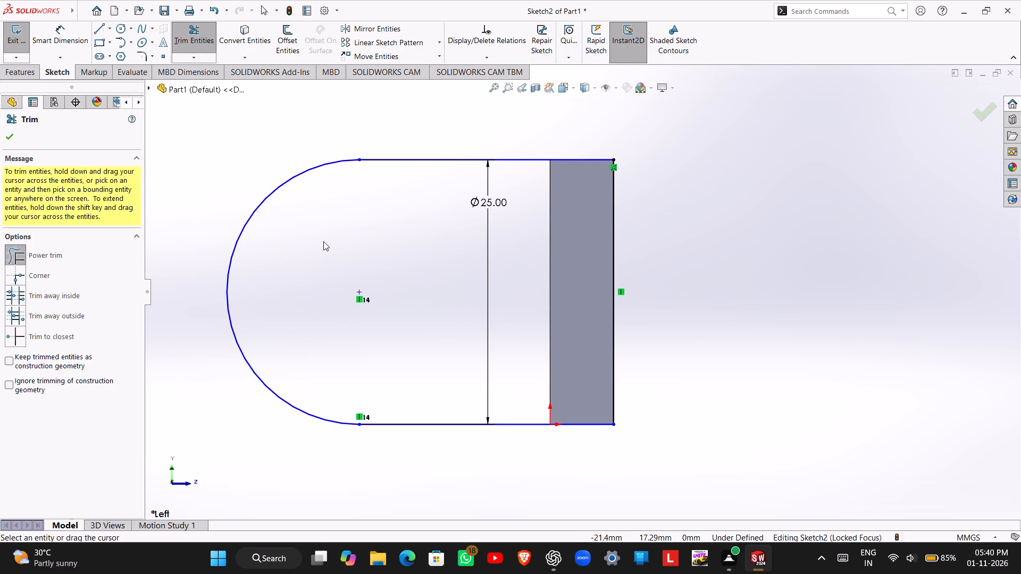
{"action": "key", "text": "Escape"}
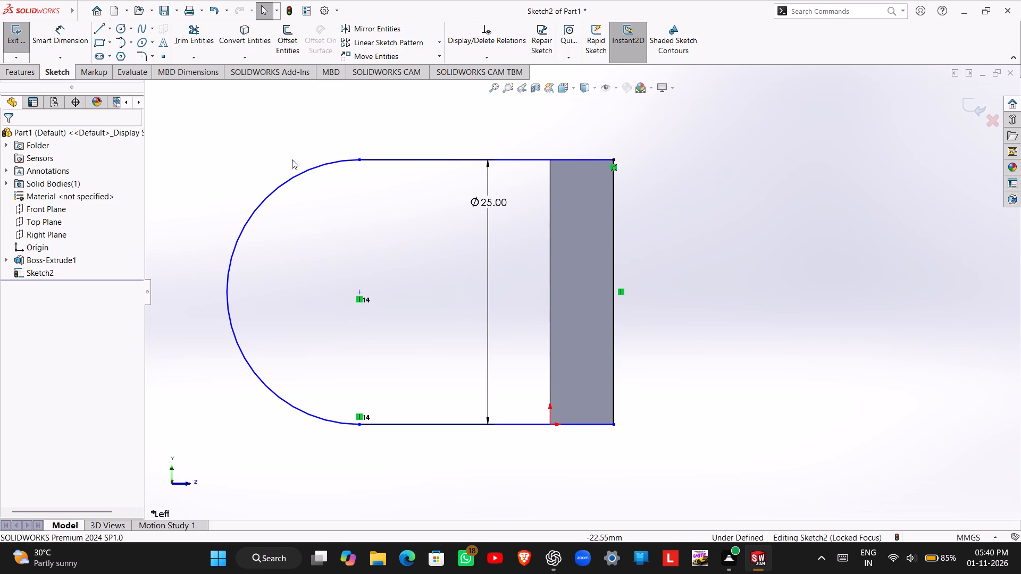
Sketch a circle at the centre of the lug's rounded end and set its diameter to 13 mm.
{"action": "left_click", "coordinate": [121, 30]}
{"action": "left_click", "coordinate": [359, 291]}
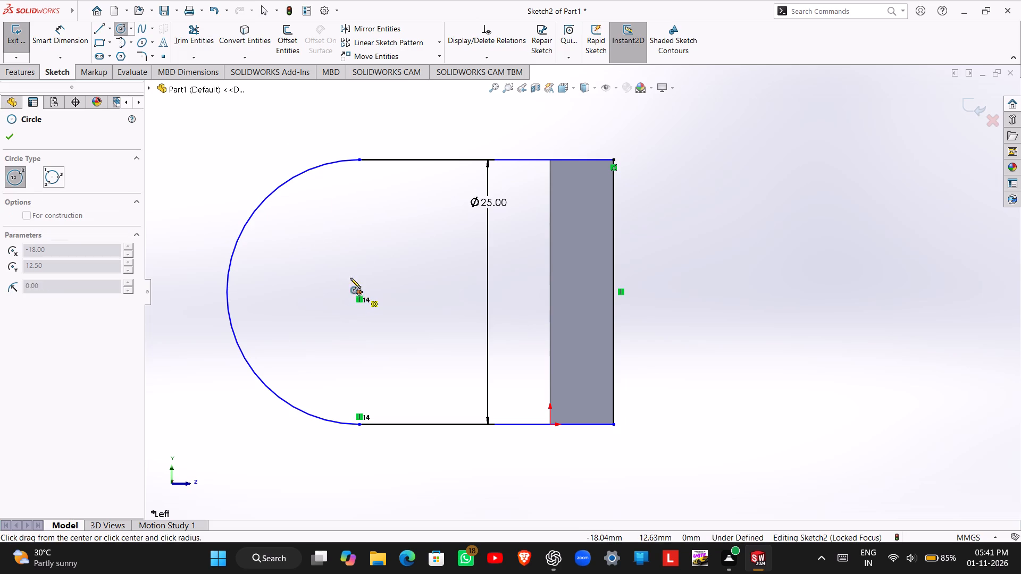
{"action": "left_click", "coordinate": [333, 221]}
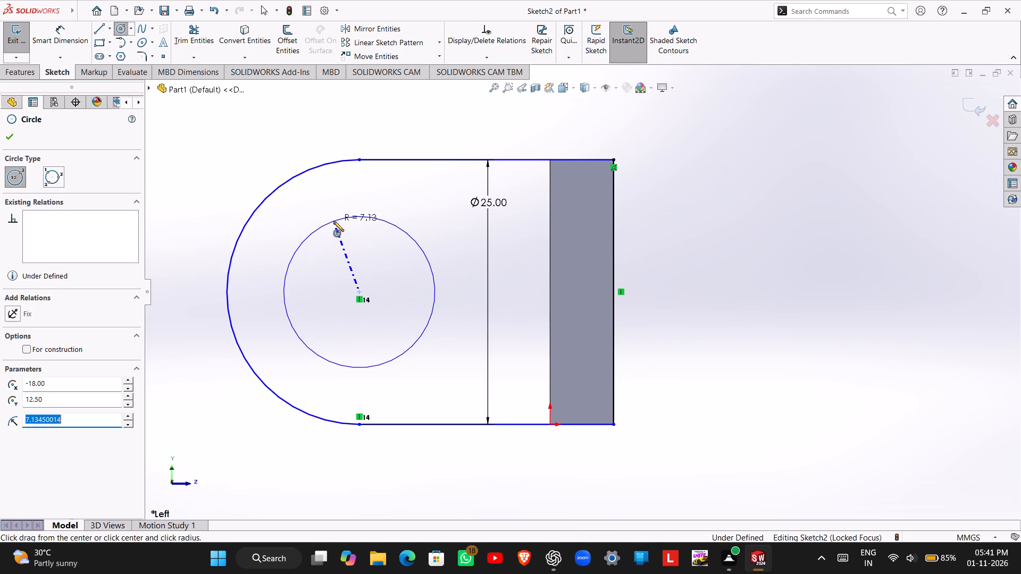
{"action": "key", "text": "Escape"}
{"action": "right_click_drag", "start_coordinate": [353, 269], "coordinate": [355, 224]}
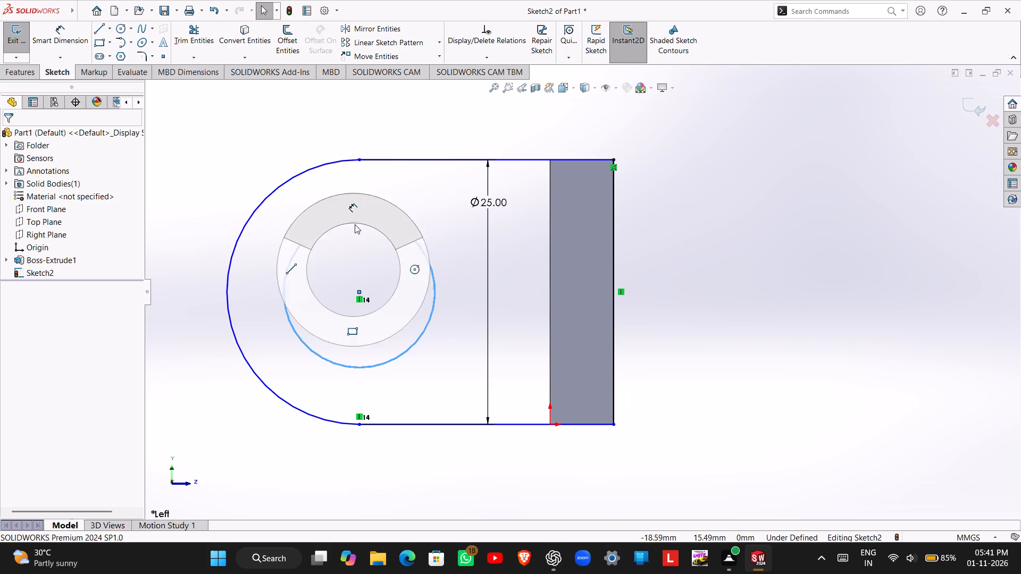
{"action": "right_click_drag", "start_coordinate": [355, 224], "coordinate": [363, 204]}
{"action": "left_click", "coordinate": [371, 216]}
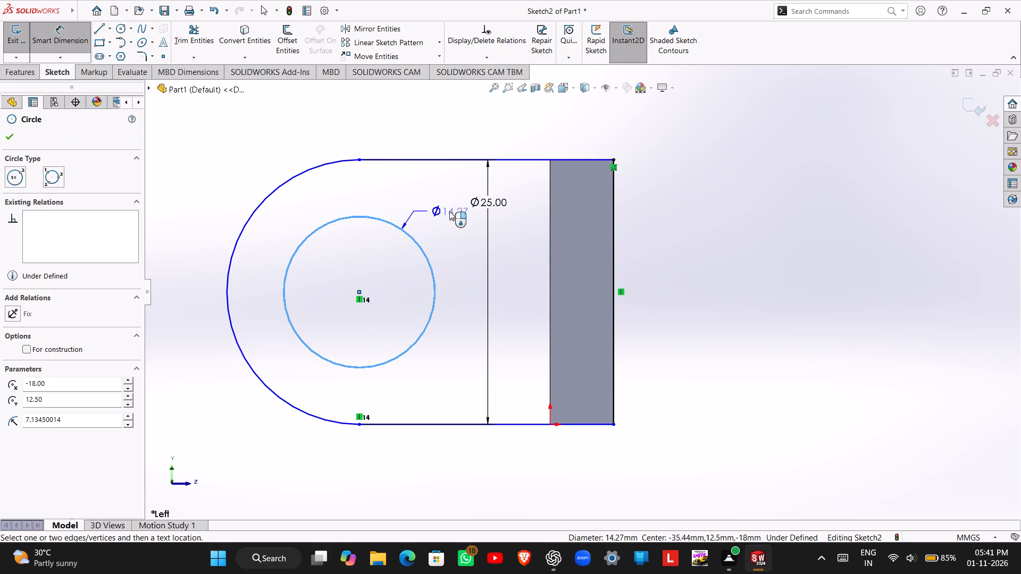
{"action": "left_click", "coordinate": [671, 237]}
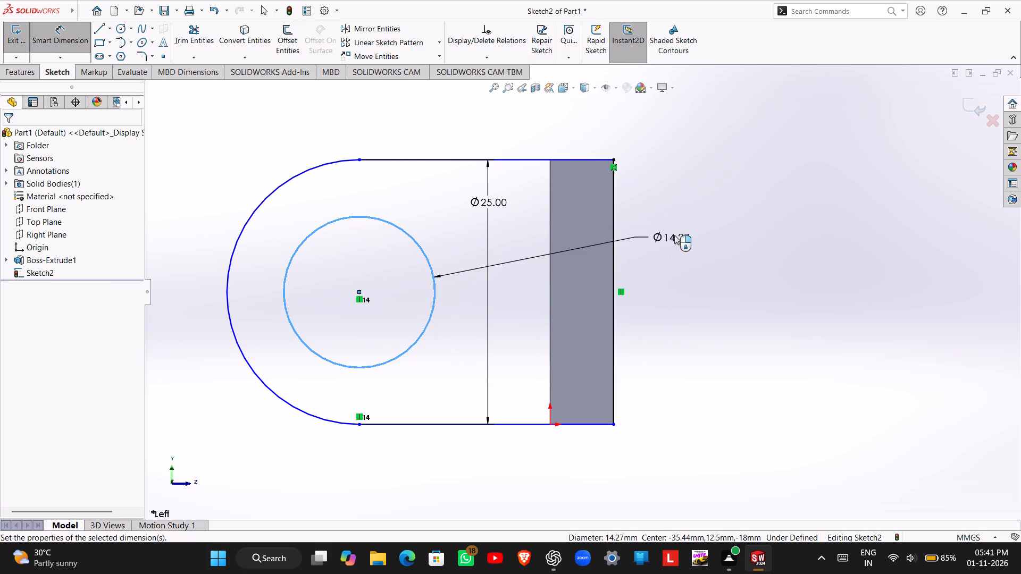
{"action": "type", "text": "13"}
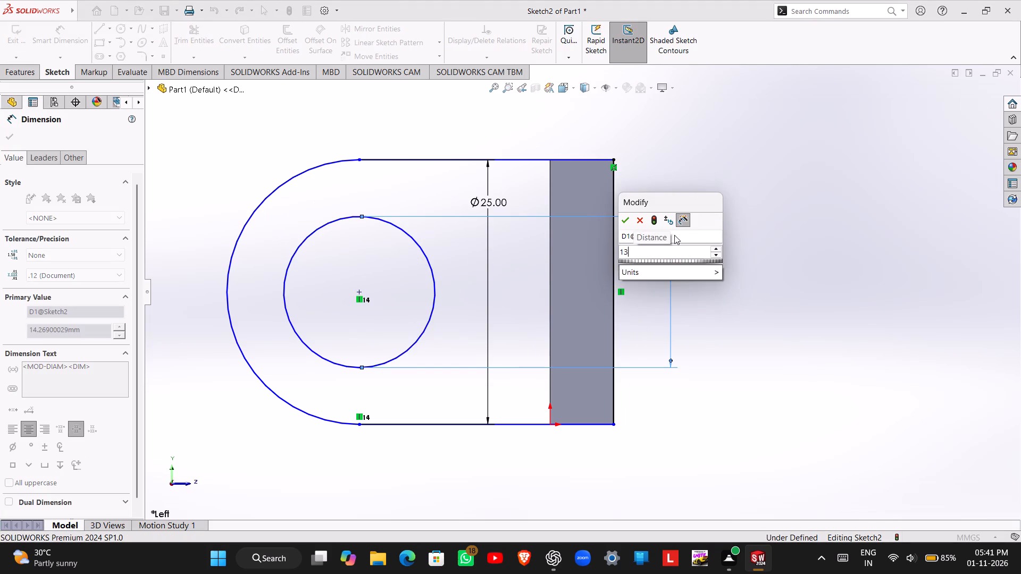
{"action": "key", "text": "Return"}
{"action": "key", "text": "Escape"}
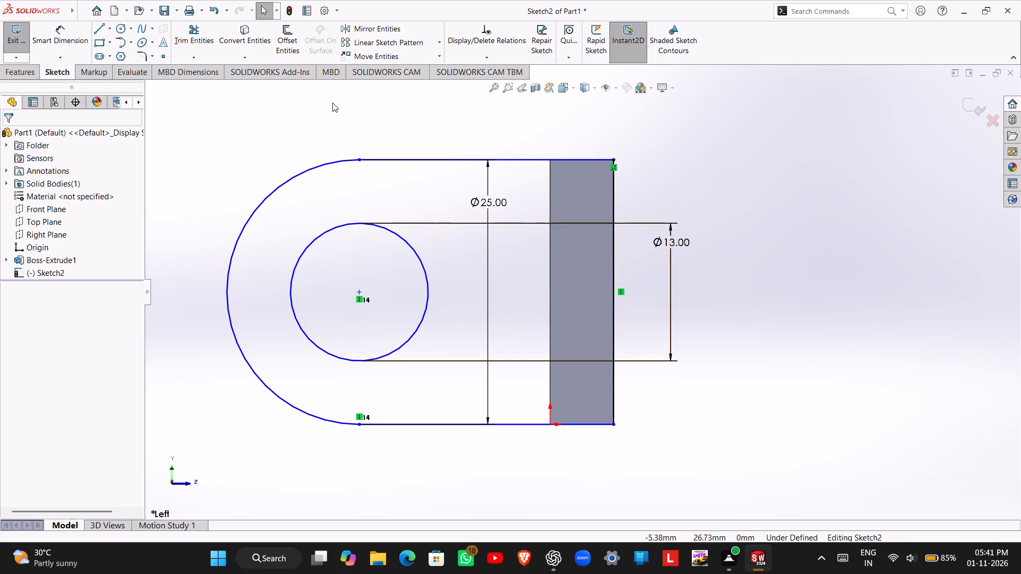
Exit the sketch and extrude the lug profile 6 mm blind in the reversed direction, merged with the block.
{"action": "left_click", "coordinate": [8, 41]}
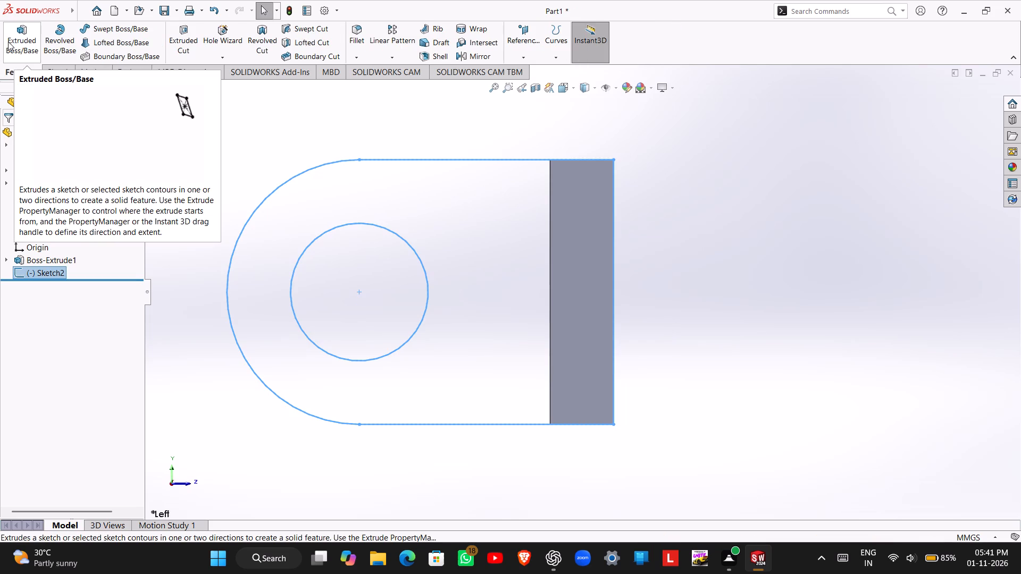
{"action": "left_click", "coordinate": [14, 45]}
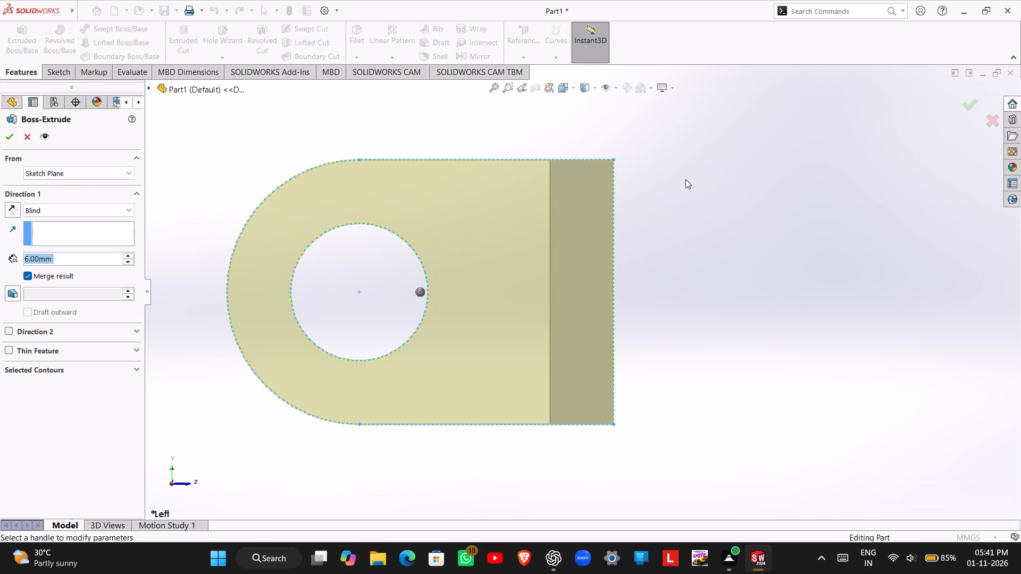
{"action": "middle_click_drag", "start_coordinate": [685, 179], "coordinate": [587, 278]}
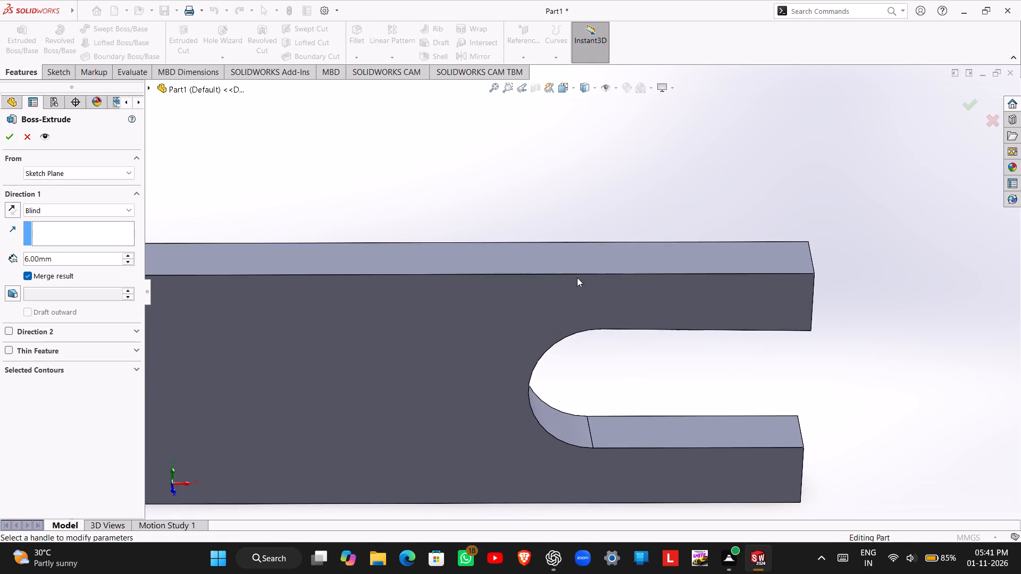
{"action": "scroll", "coordinate": [573, 273], "scroll_direction": "up", "scroll_amount": 3}
{"action": "middle_click_drag", "start_coordinate": [459, 196], "coordinate": [462, 230]}
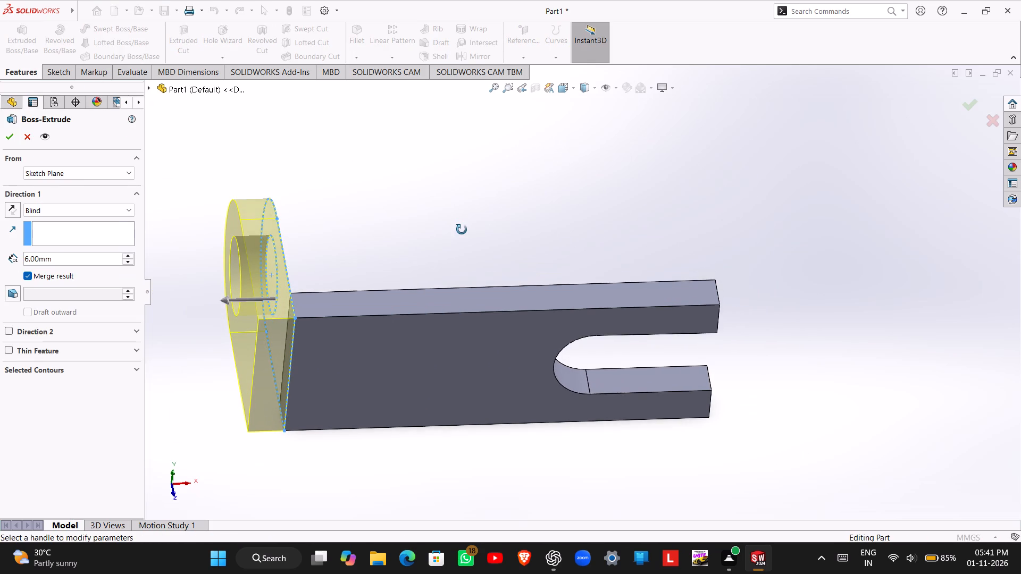
{"action": "middle_click_drag", "start_coordinate": [462, 230], "coordinate": [453, 267]}
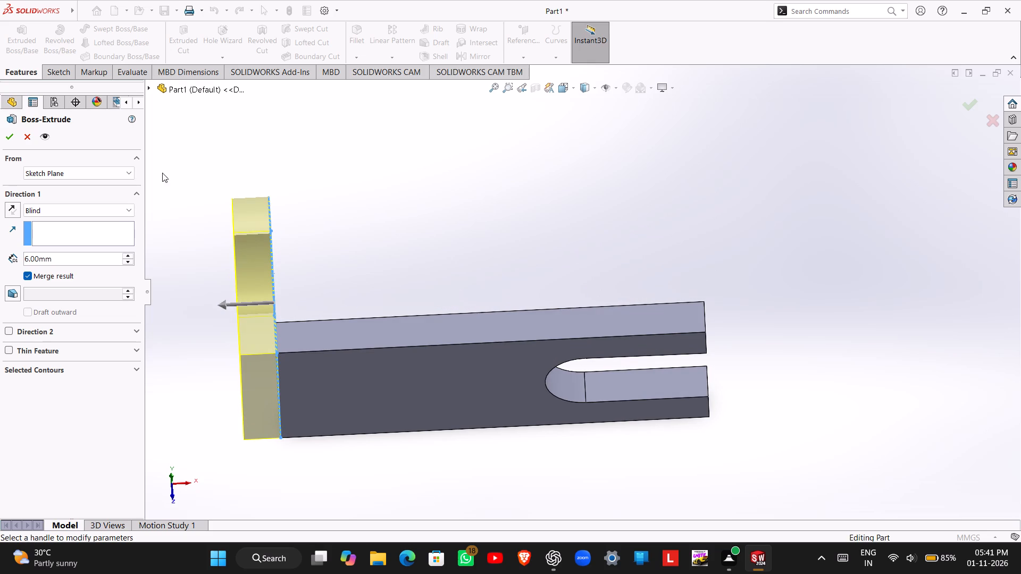
{"action": "left_click", "coordinate": [11, 209]}
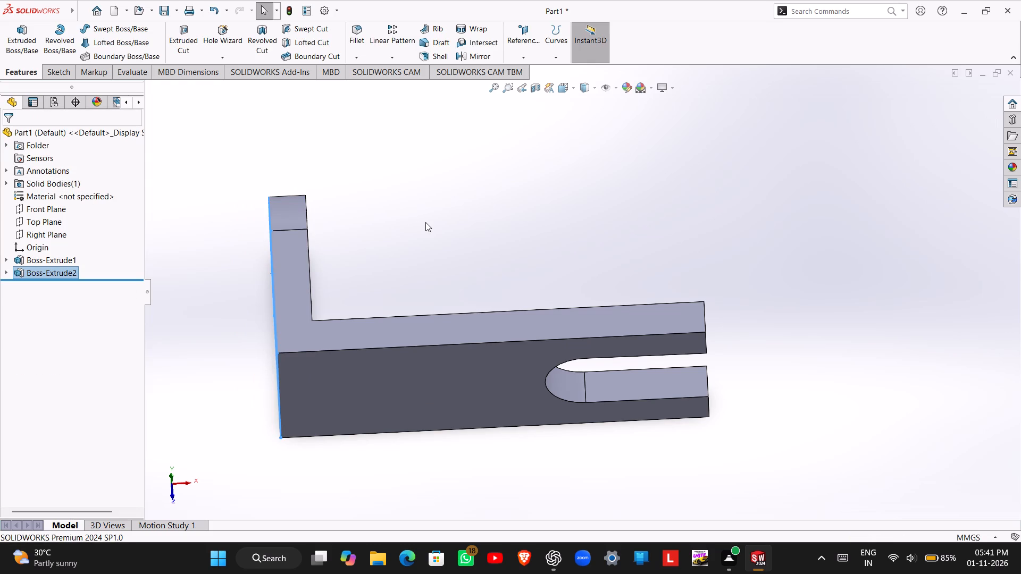
Examine the L-shaped bracket from several sides, checking the holed lug and the slotted plate.
{"action": "middle_click_drag", "start_coordinate": [413, 223], "coordinate": [337, 247]}
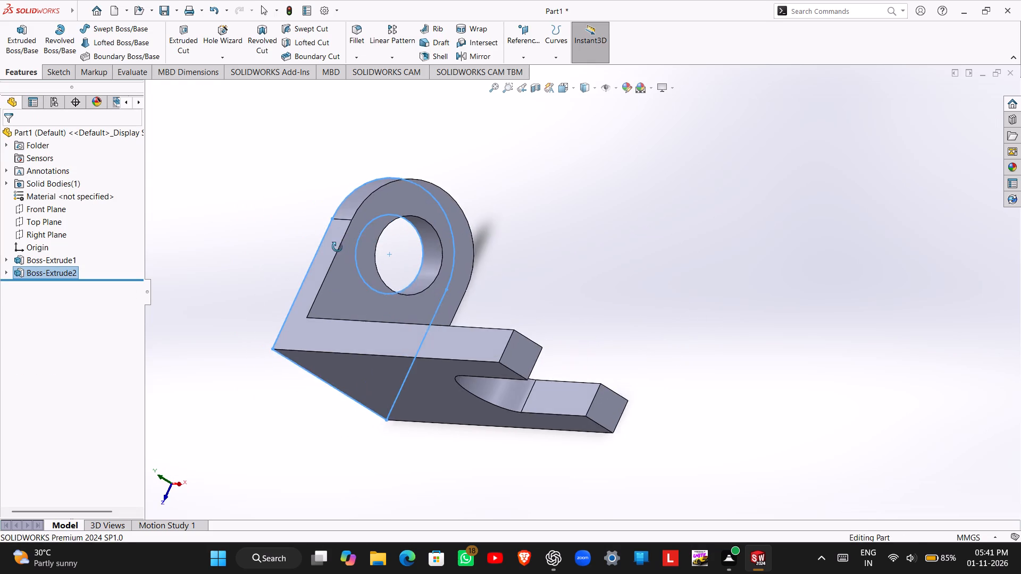
{"action": "middle_click_drag", "start_coordinate": [337, 247], "coordinate": [332, 250]}
{"action": "scroll", "coordinate": [332, 250], "scroll_direction": "up", "scroll_amount": 1}
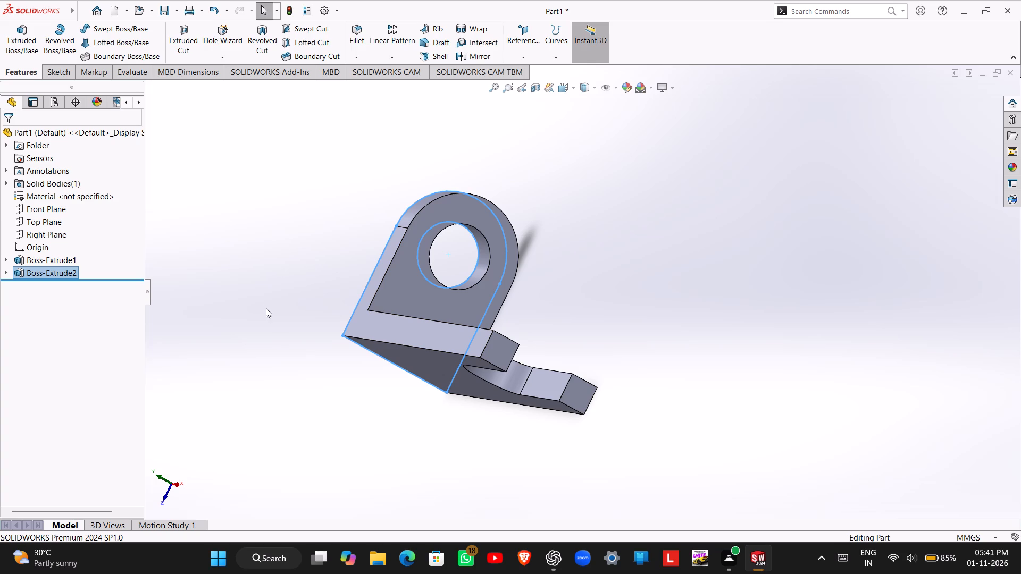
{"action": "middle_click_drag", "start_coordinate": [344, 401], "coordinate": [415, 277]}
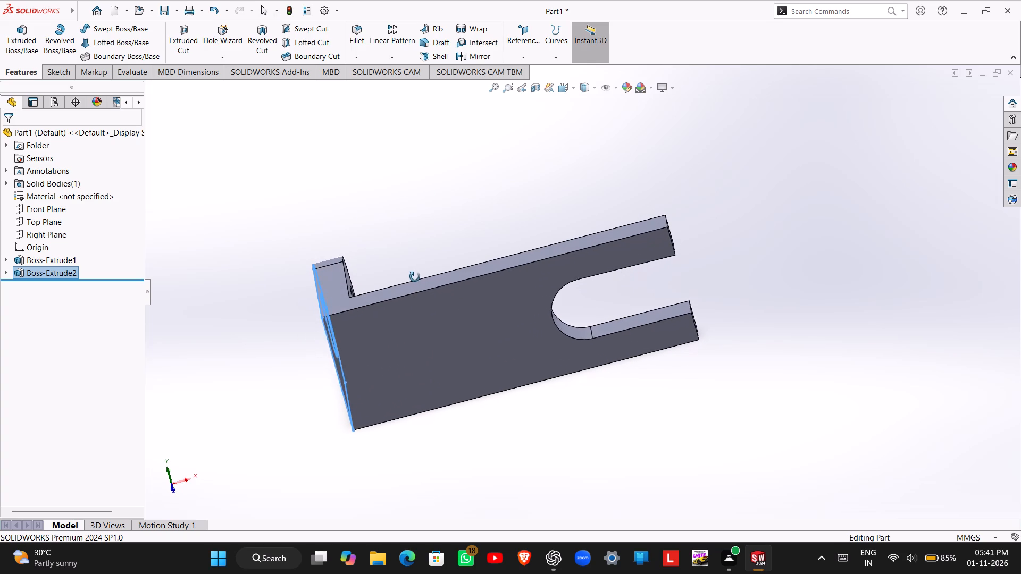
{"action": "middle_click_drag", "start_coordinate": [415, 277], "coordinate": [438, 258]}
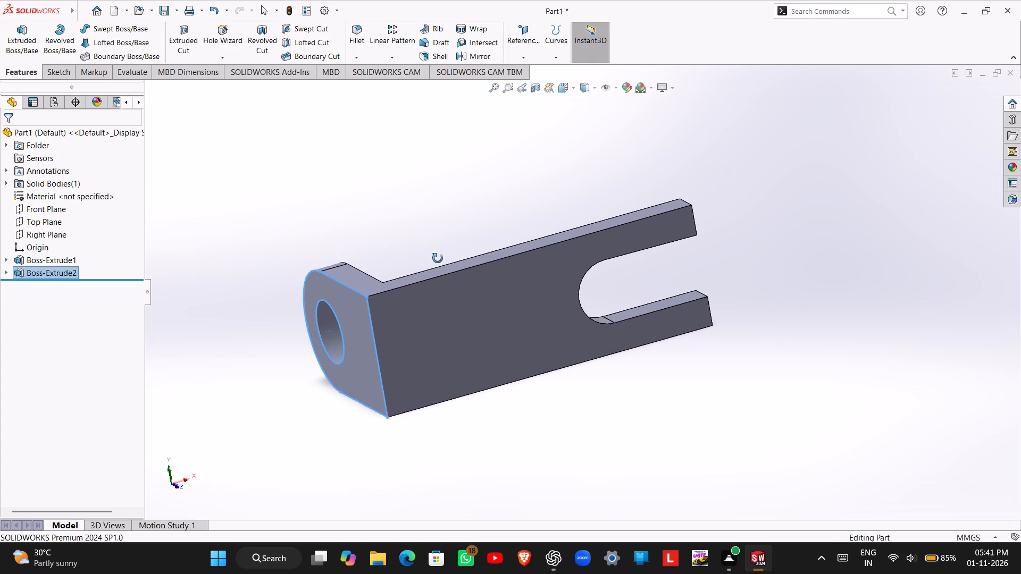
{"action": "middle_click_drag", "start_coordinate": [438, 258], "coordinate": [434, 260]}
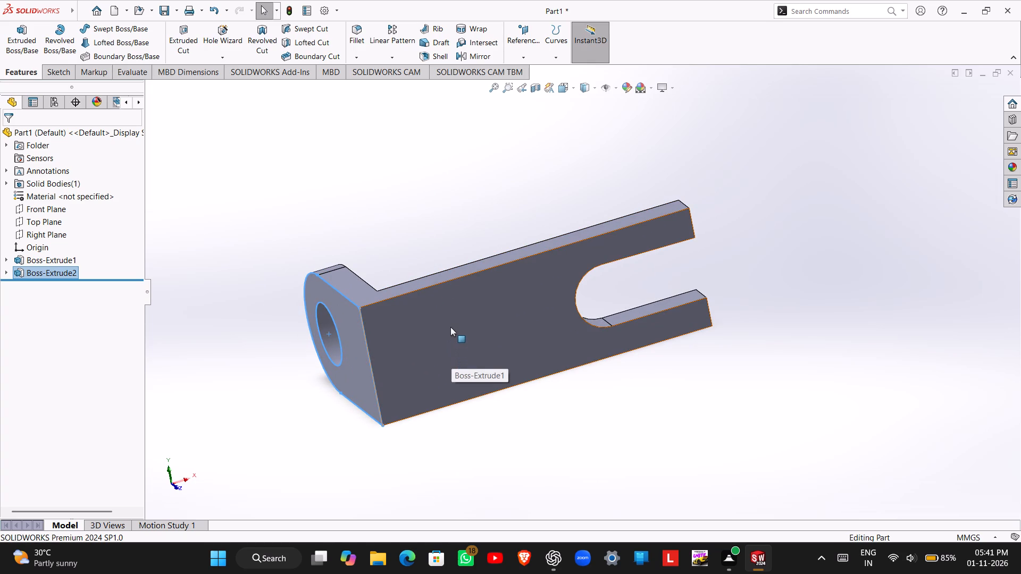
{"action": "left_click", "coordinate": [450, 327]}
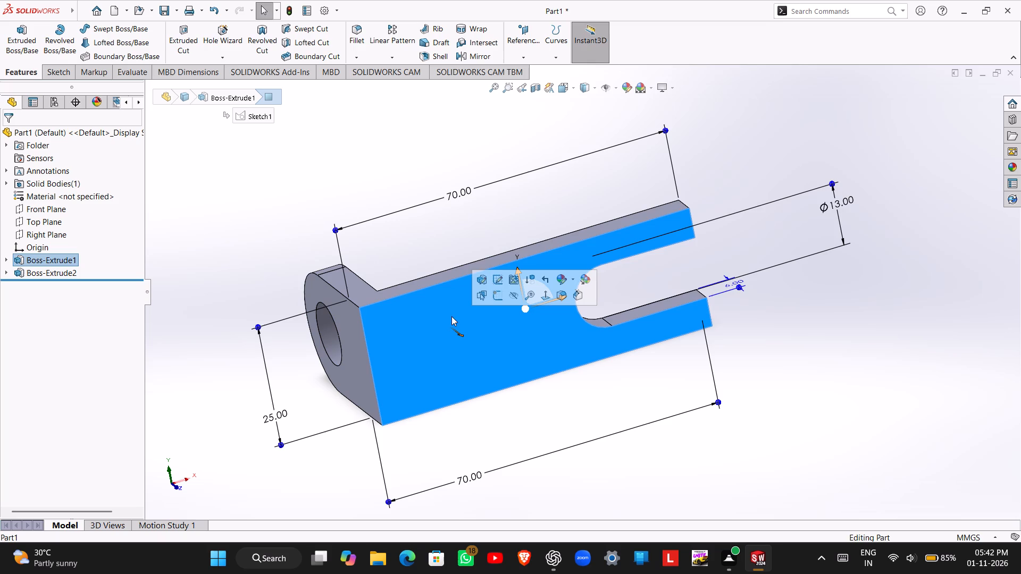
{"action": "key", "text": "Escape"}
{"action": "key", "text": "Escape"}
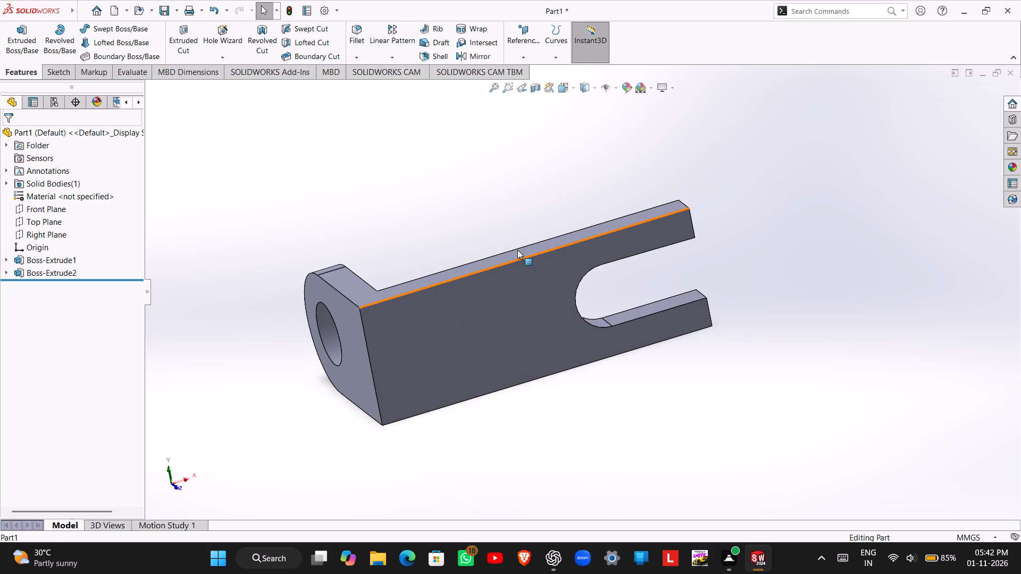
Start a new sketch on the bracket's L-shaped side face on the lower Y side.
{"action": "middle_click_drag", "start_coordinate": [517, 250], "coordinate": [504, 362]}
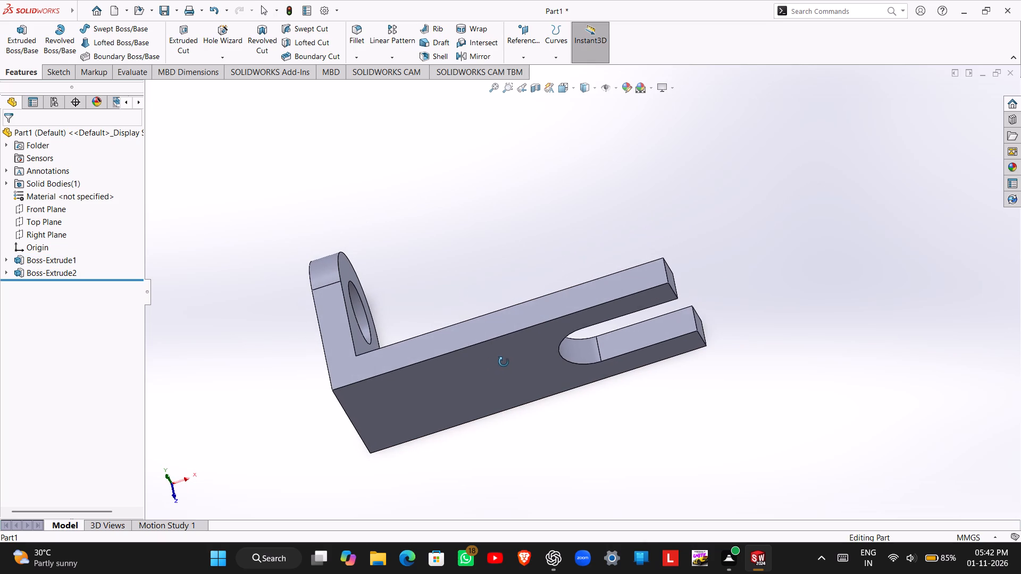
{"action": "middle_click_drag", "start_coordinate": [504, 362], "coordinate": [546, 352]}
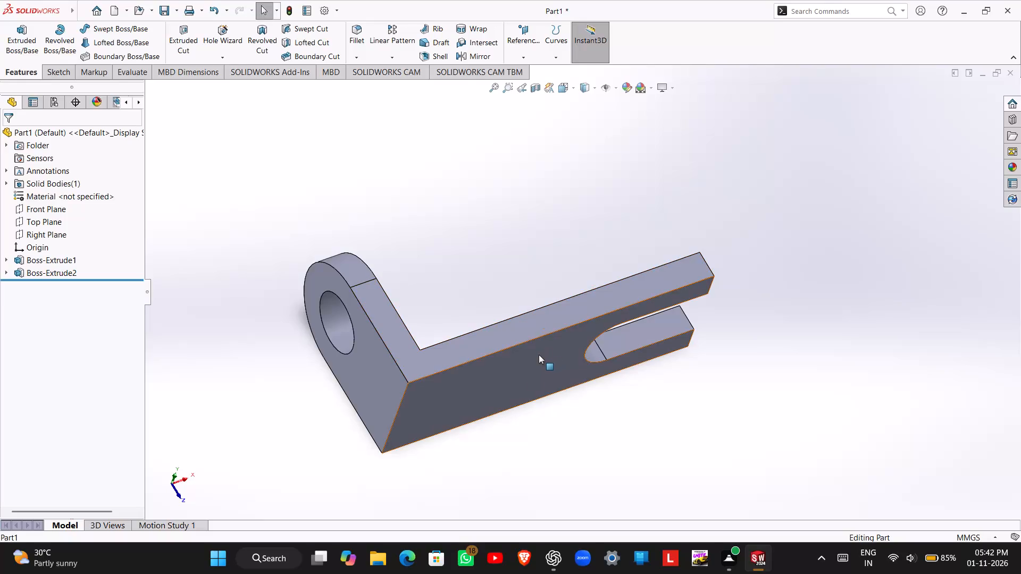
{"action": "middle_click_drag", "start_coordinate": [491, 396], "coordinate": [488, 270]}
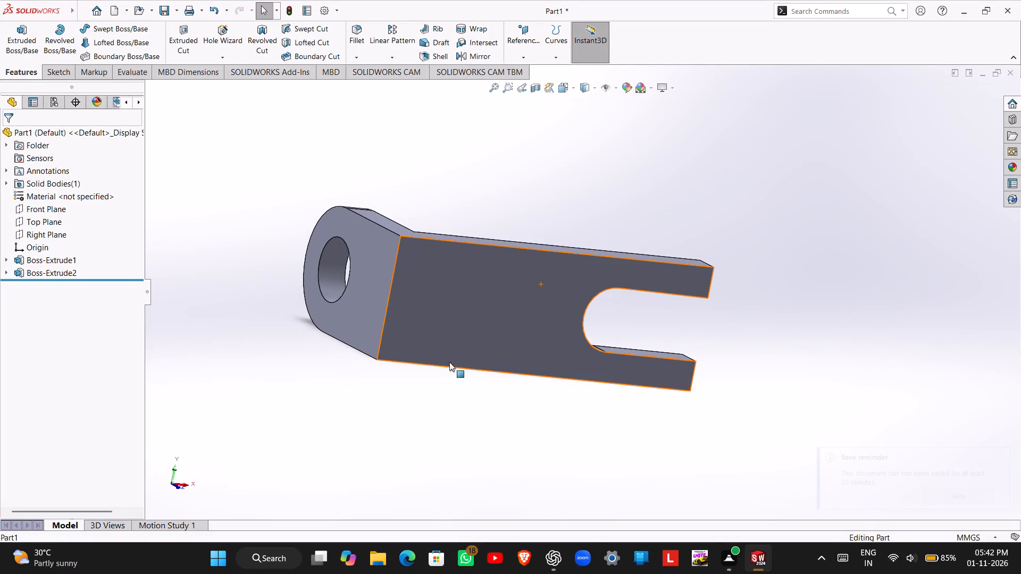
{"action": "middle_click_drag", "start_coordinate": [461, 339], "coordinate": [495, 205]}
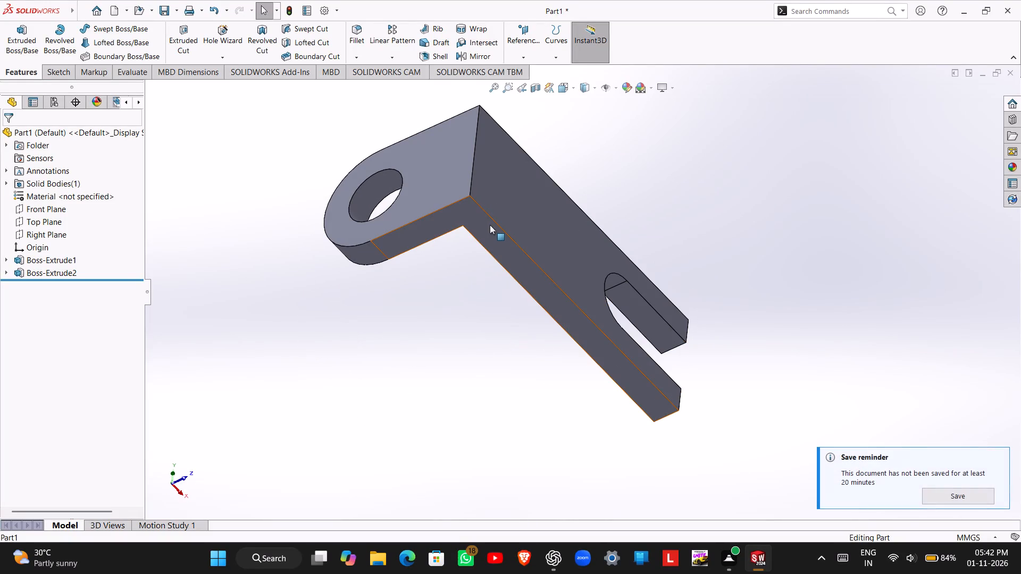
{"action": "left_click", "coordinate": [490, 225]}
{"action": "left_click", "coordinate": [539, 191]}
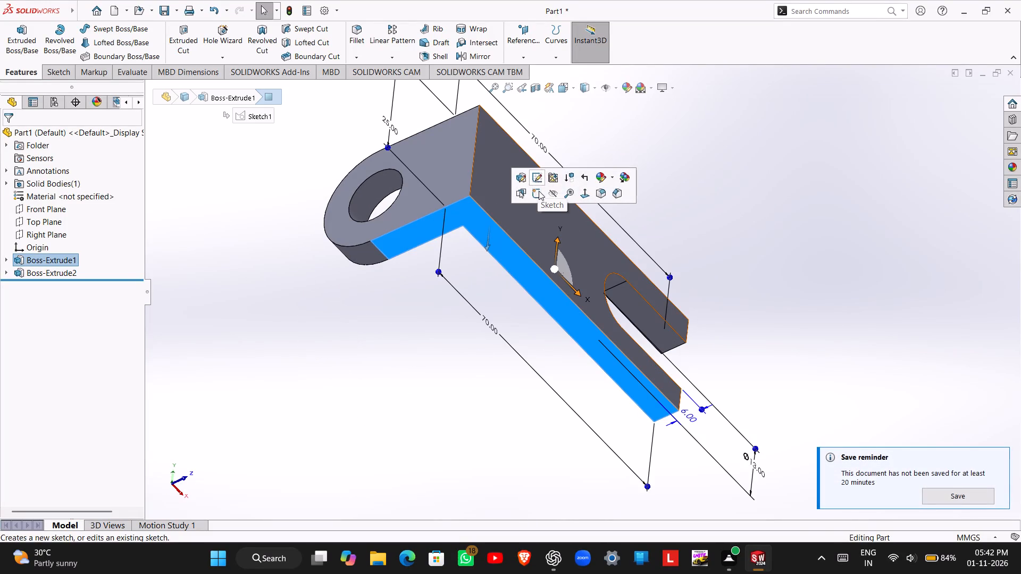
{"action": "scroll", "coordinate": [500, 252], "scroll_direction": "up", "scroll_amount": 2}
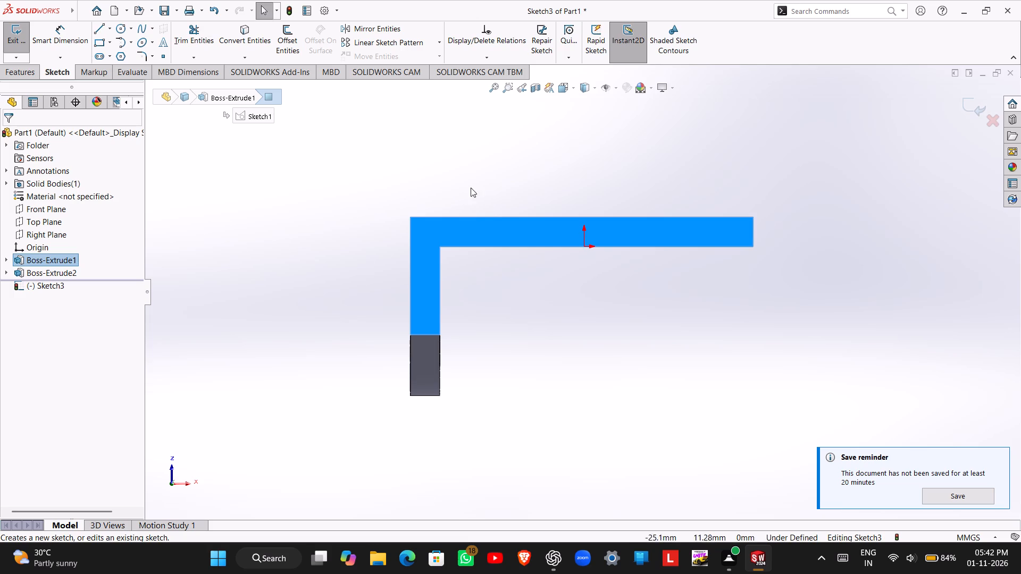
Sketch a horizontal line about 25 mm long along the plate's upper edge, starting at the bracket's outer corner.
{"action": "left_click", "coordinate": [95, 30]}
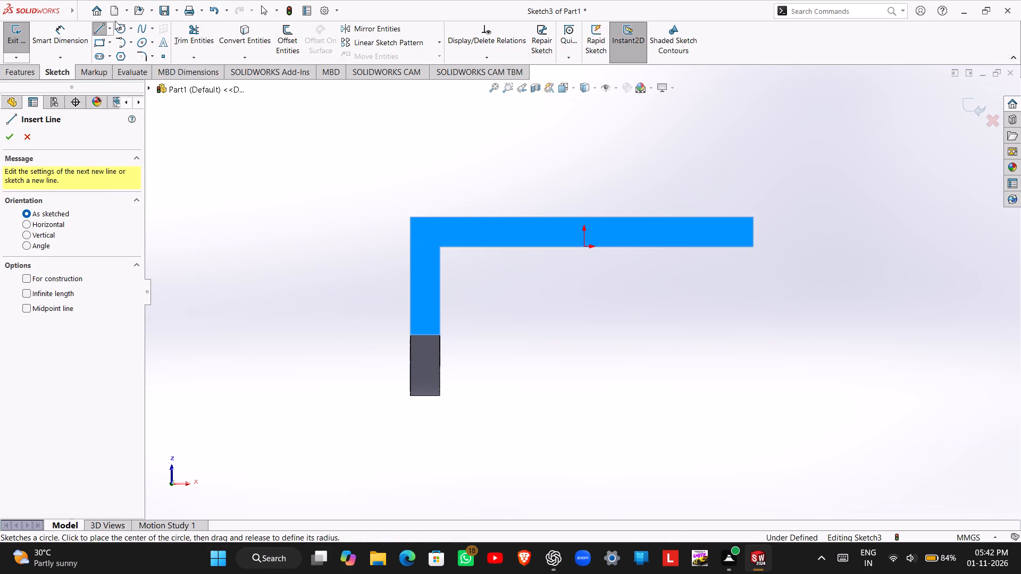
{"action": "left_click", "coordinate": [102, 25]}
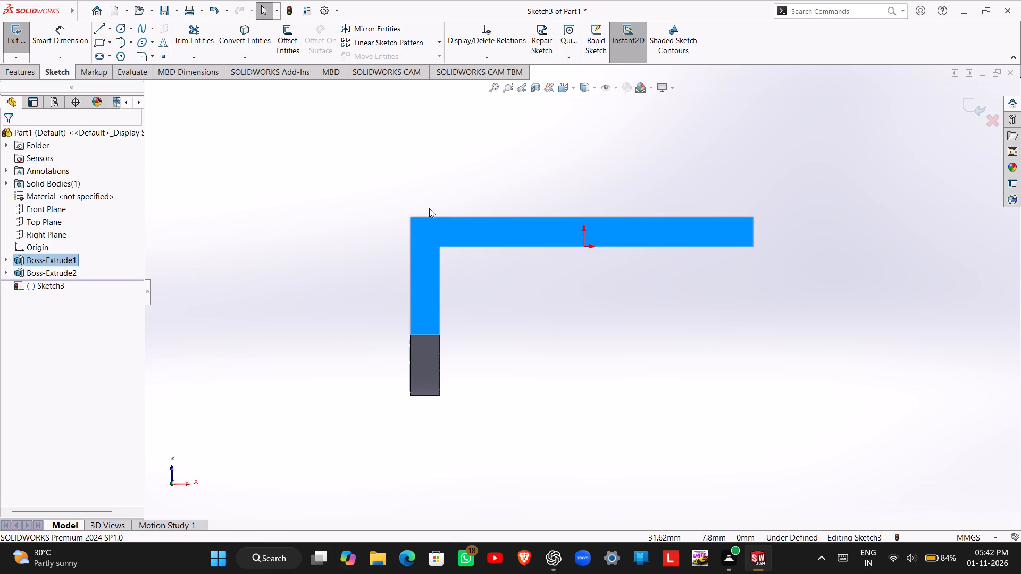
{"action": "scroll", "coordinate": [429, 208], "scroll_direction": "up", "scroll_amount": 1}
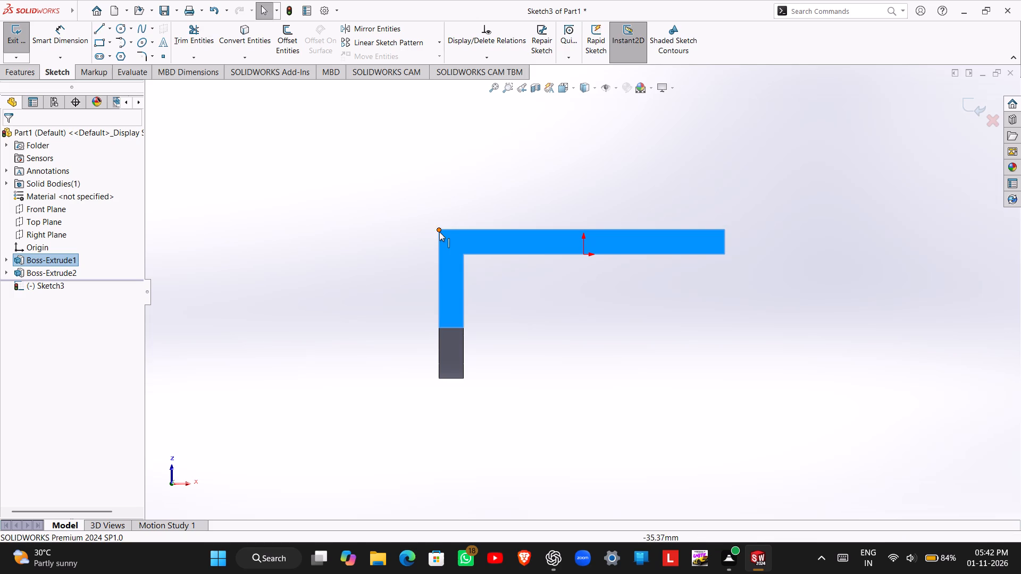
{"action": "left_click", "coordinate": [97, 27]}
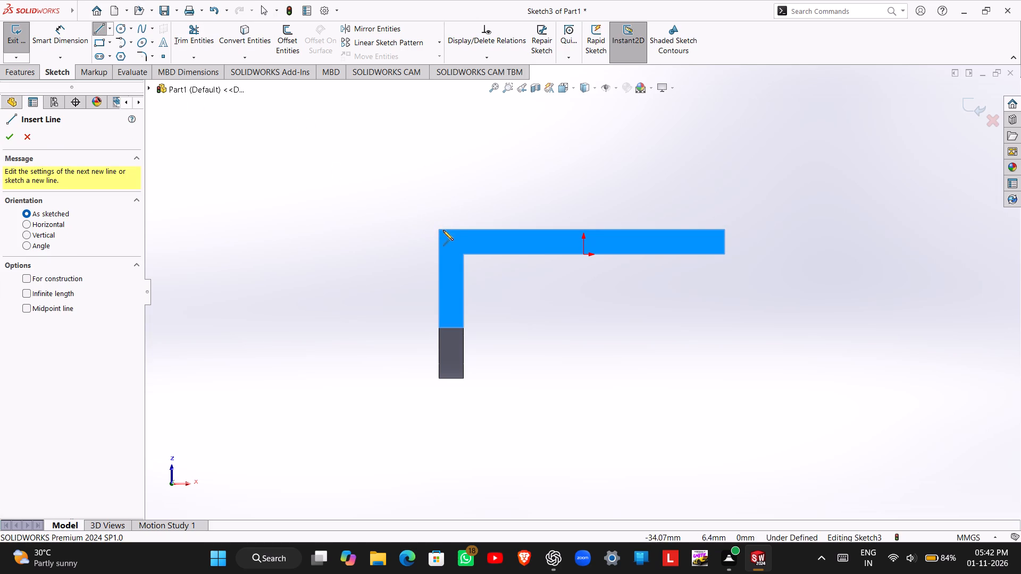
{"action": "left_click", "coordinate": [440, 229]}
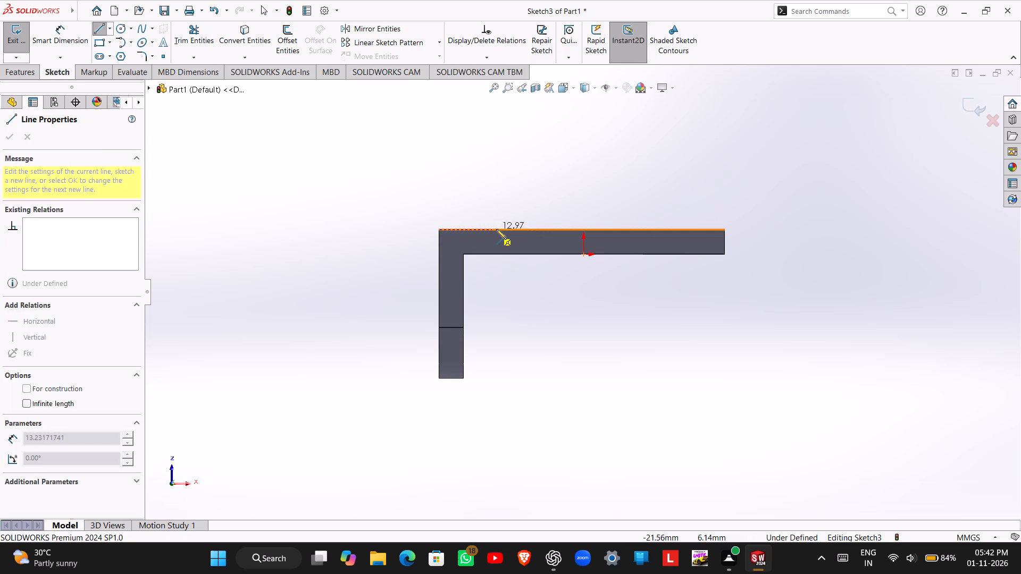
{"action": "left_click", "coordinate": [542, 230]}
{"action": "key", "text": "Escape"}
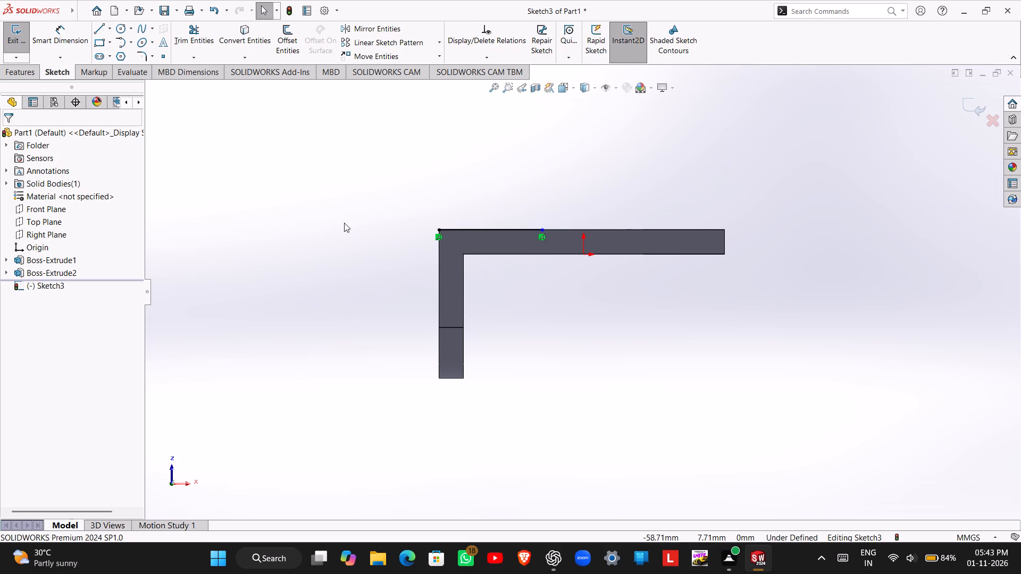
Sketch a vertical line about 13 mm long upward from the midpoint of the horizontal line.
{"action": "left_click", "coordinate": [102, 25]}
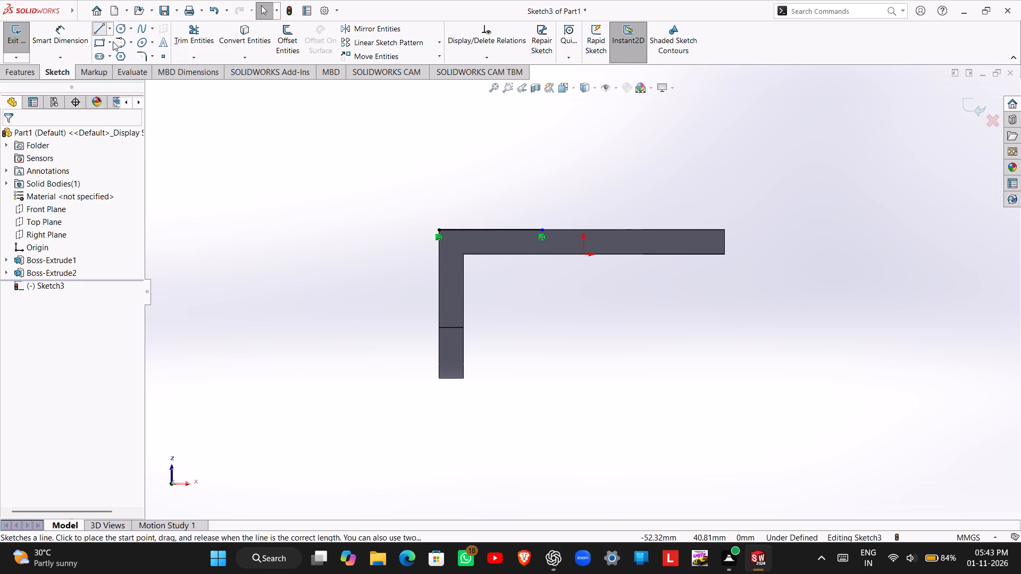
{"action": "left_click", "coordinate": [491, 232]}
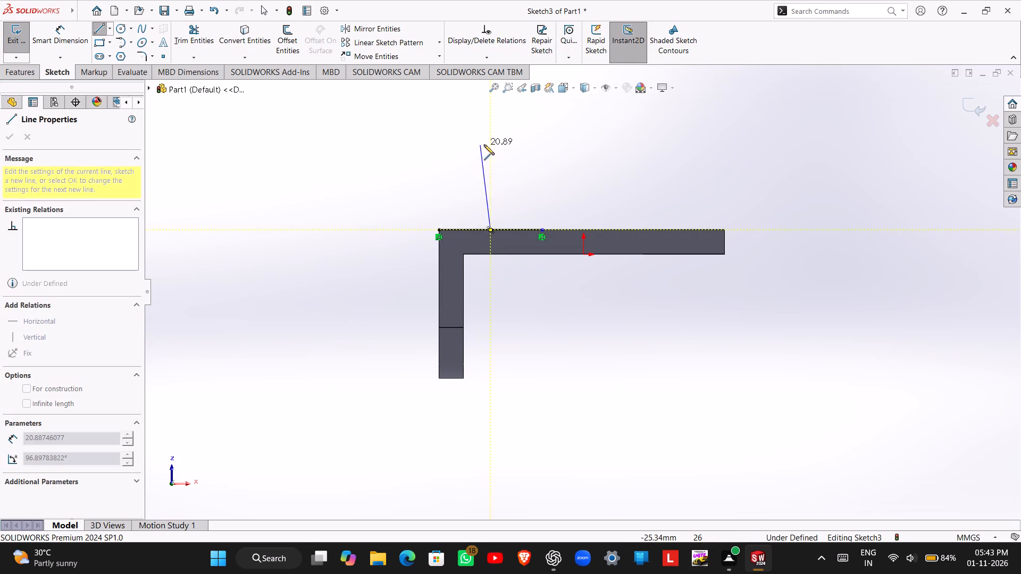
{"action": "left_click", "coordinate": [490, 178]}
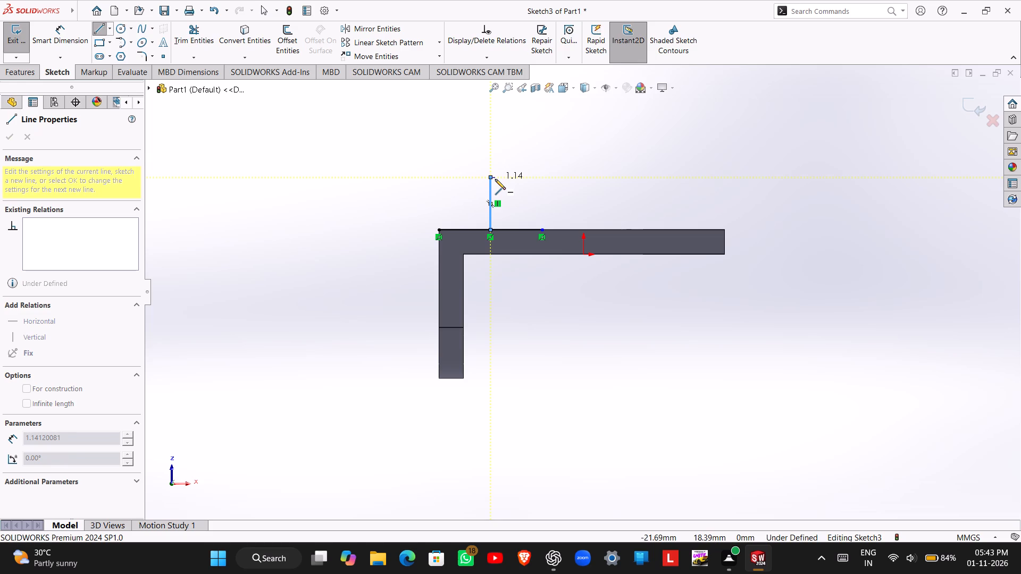
{"action": "key", "text": "Escape"}
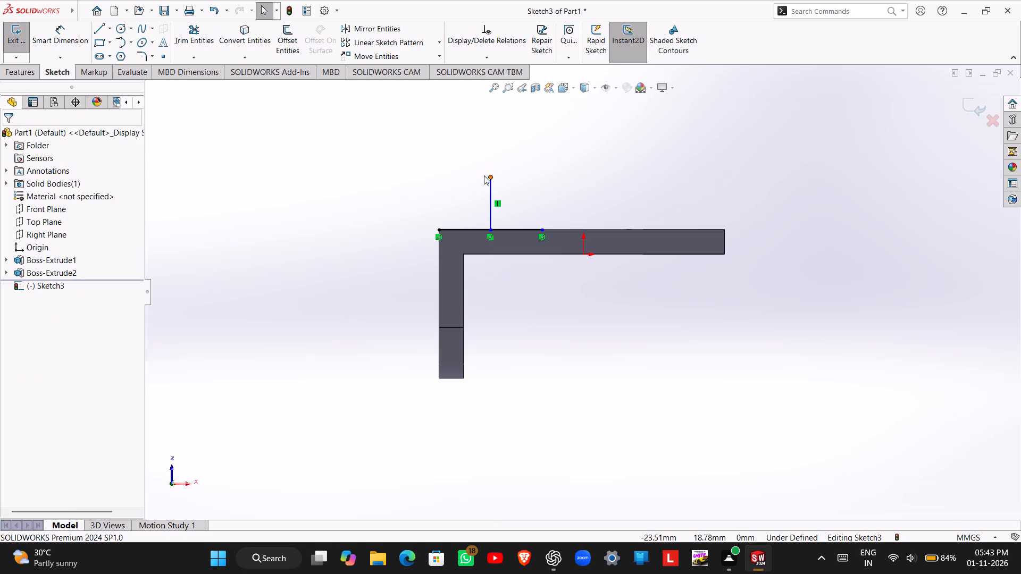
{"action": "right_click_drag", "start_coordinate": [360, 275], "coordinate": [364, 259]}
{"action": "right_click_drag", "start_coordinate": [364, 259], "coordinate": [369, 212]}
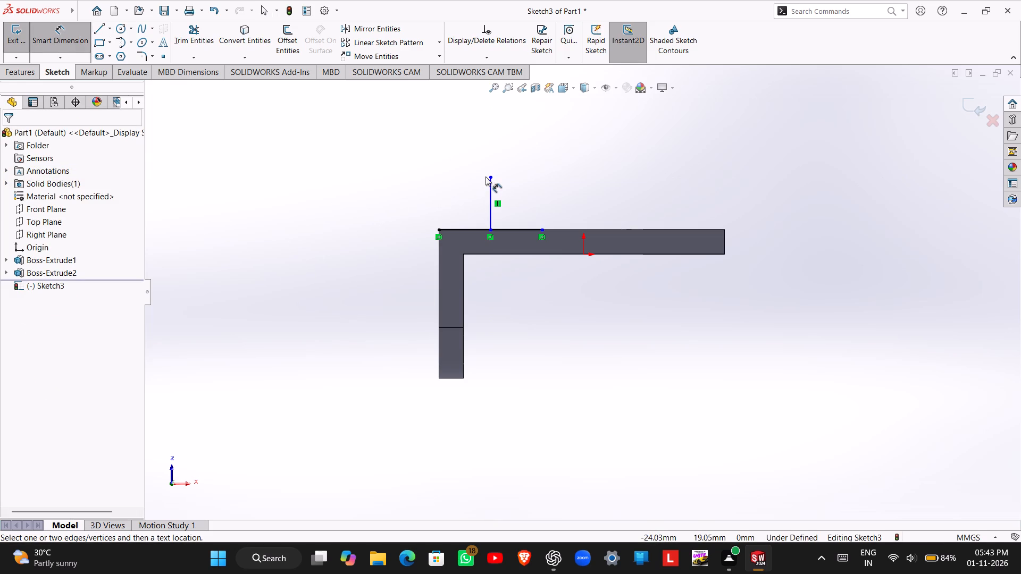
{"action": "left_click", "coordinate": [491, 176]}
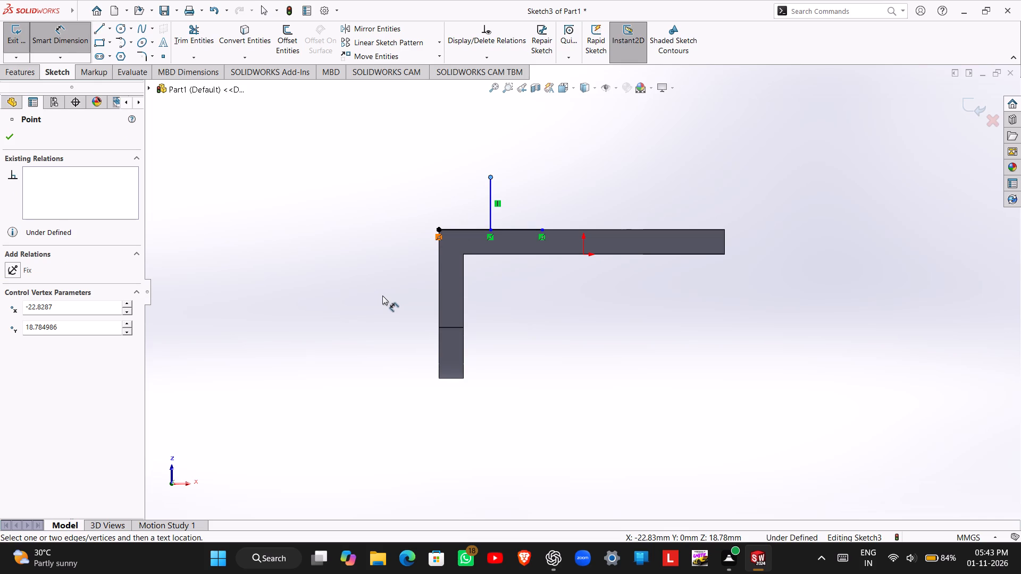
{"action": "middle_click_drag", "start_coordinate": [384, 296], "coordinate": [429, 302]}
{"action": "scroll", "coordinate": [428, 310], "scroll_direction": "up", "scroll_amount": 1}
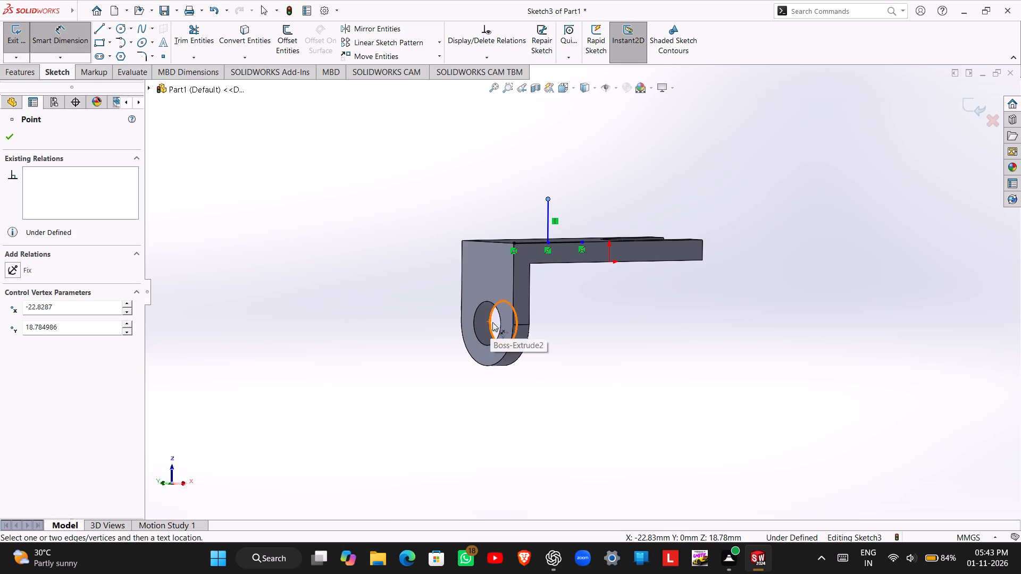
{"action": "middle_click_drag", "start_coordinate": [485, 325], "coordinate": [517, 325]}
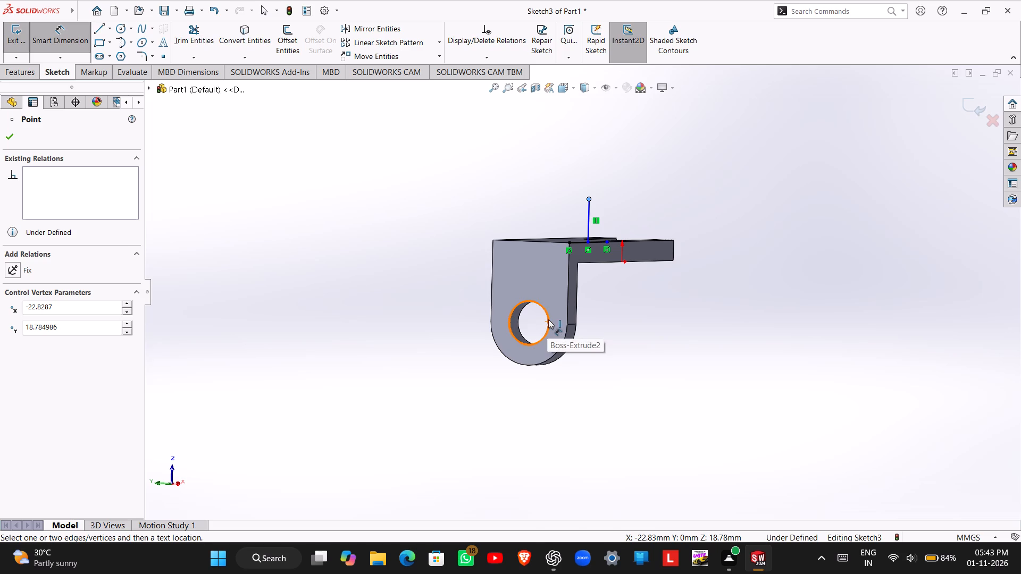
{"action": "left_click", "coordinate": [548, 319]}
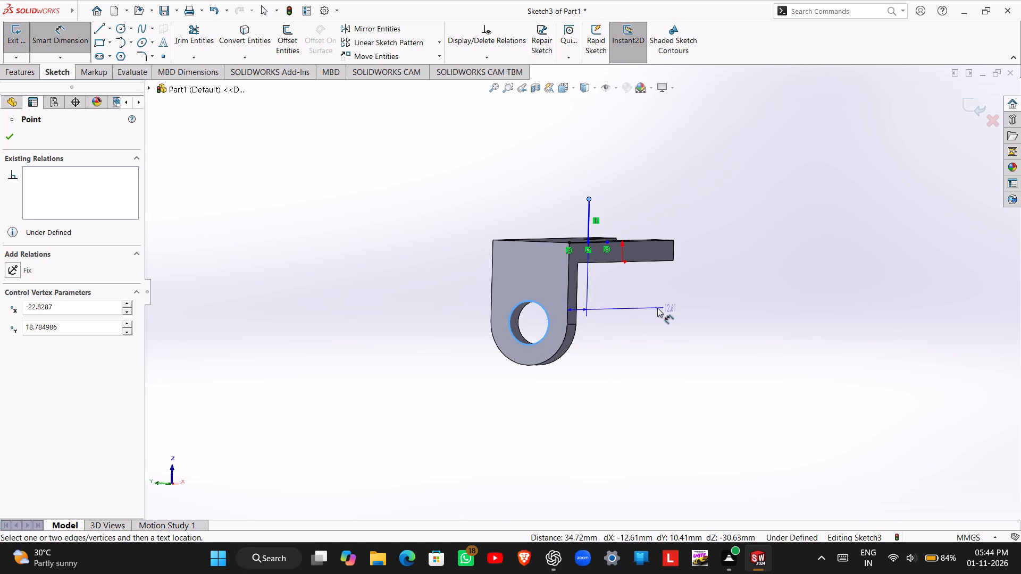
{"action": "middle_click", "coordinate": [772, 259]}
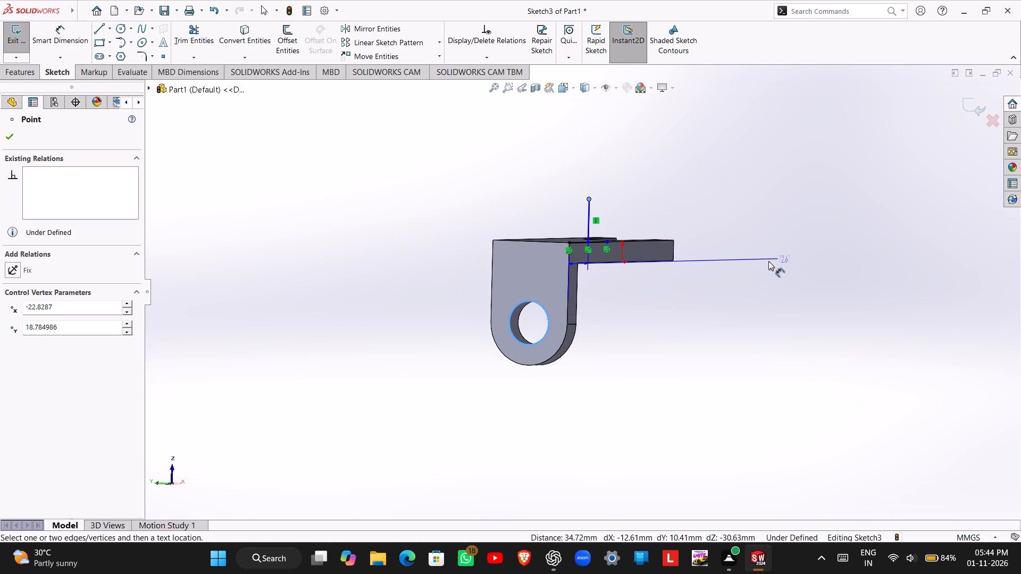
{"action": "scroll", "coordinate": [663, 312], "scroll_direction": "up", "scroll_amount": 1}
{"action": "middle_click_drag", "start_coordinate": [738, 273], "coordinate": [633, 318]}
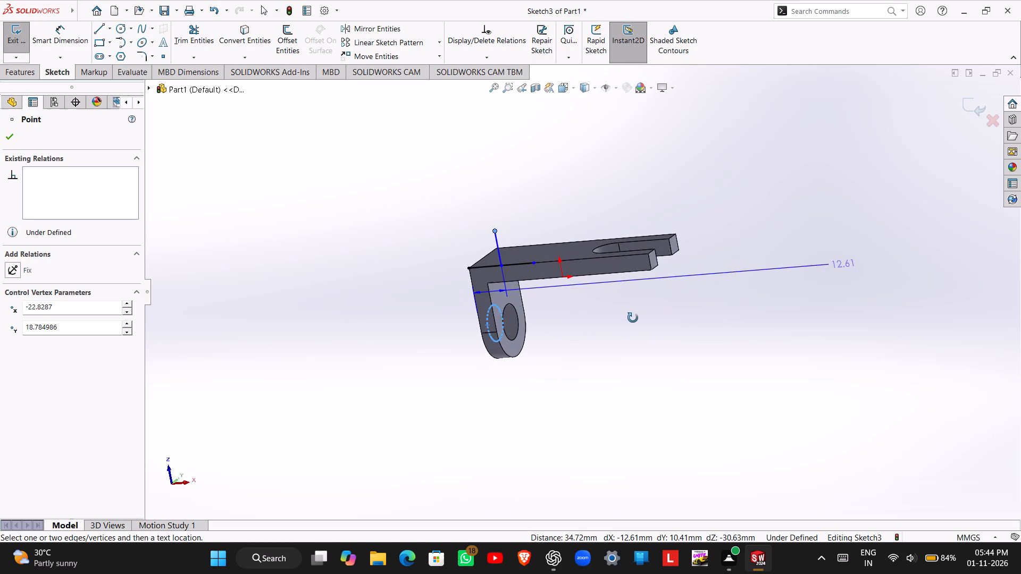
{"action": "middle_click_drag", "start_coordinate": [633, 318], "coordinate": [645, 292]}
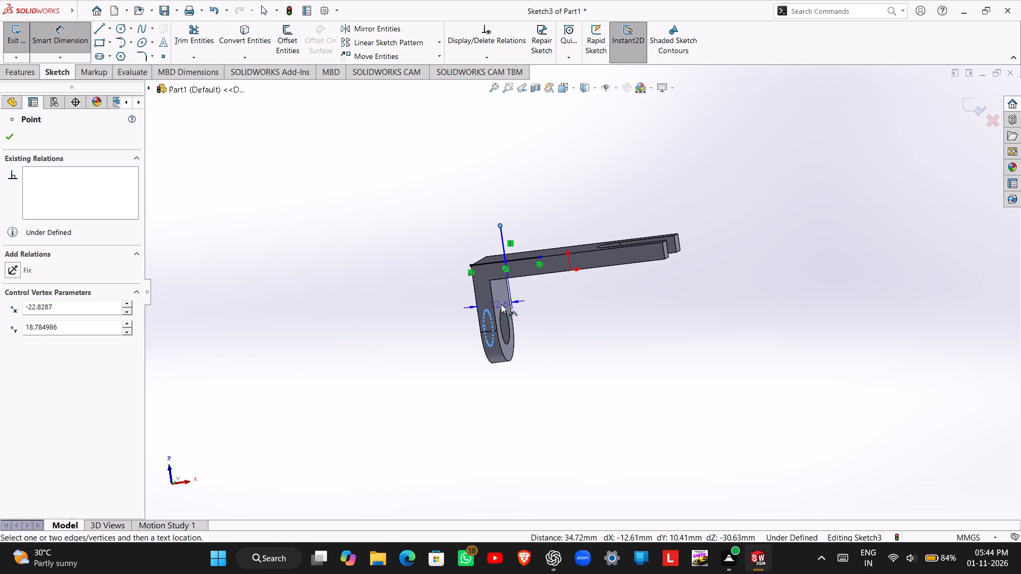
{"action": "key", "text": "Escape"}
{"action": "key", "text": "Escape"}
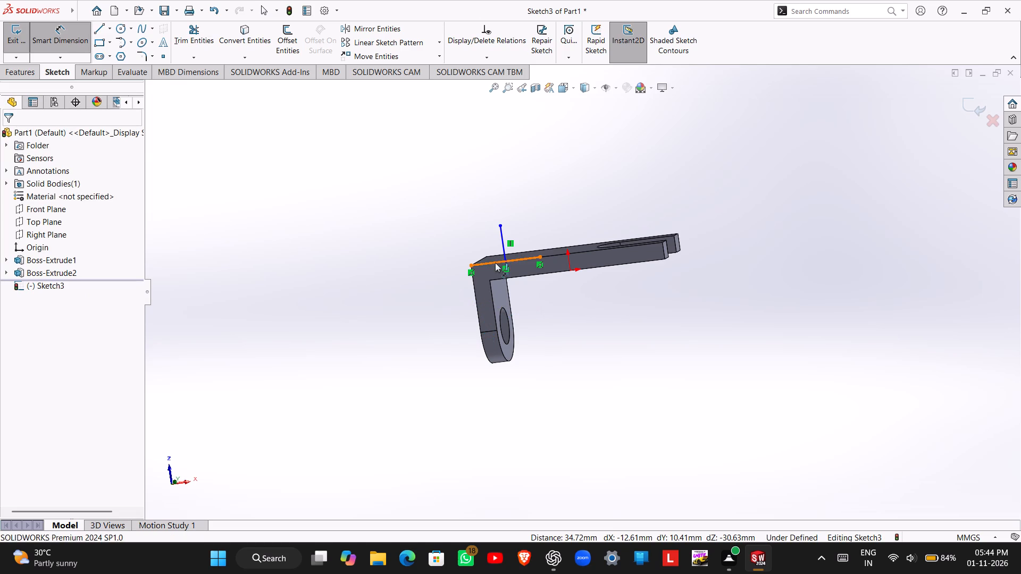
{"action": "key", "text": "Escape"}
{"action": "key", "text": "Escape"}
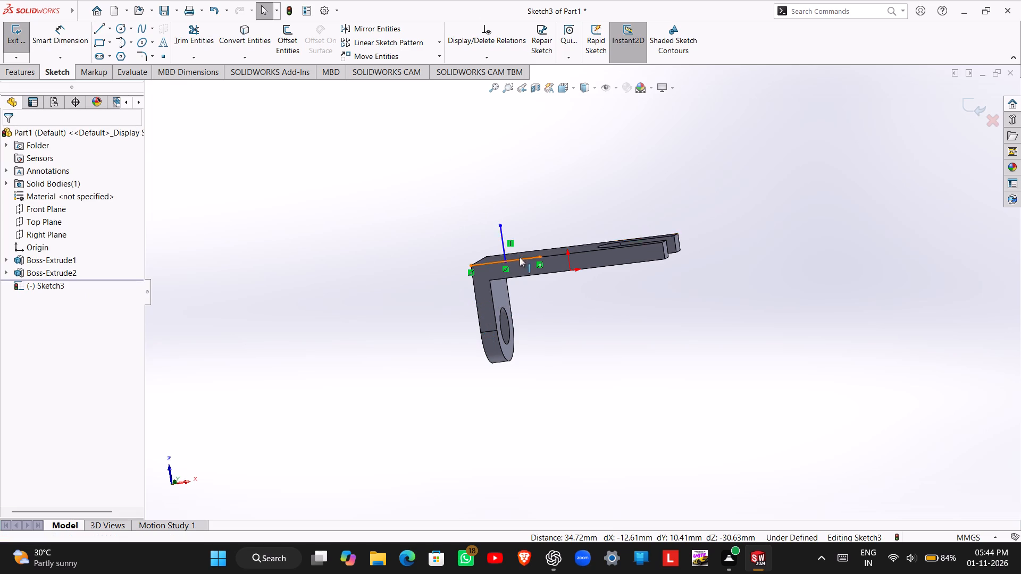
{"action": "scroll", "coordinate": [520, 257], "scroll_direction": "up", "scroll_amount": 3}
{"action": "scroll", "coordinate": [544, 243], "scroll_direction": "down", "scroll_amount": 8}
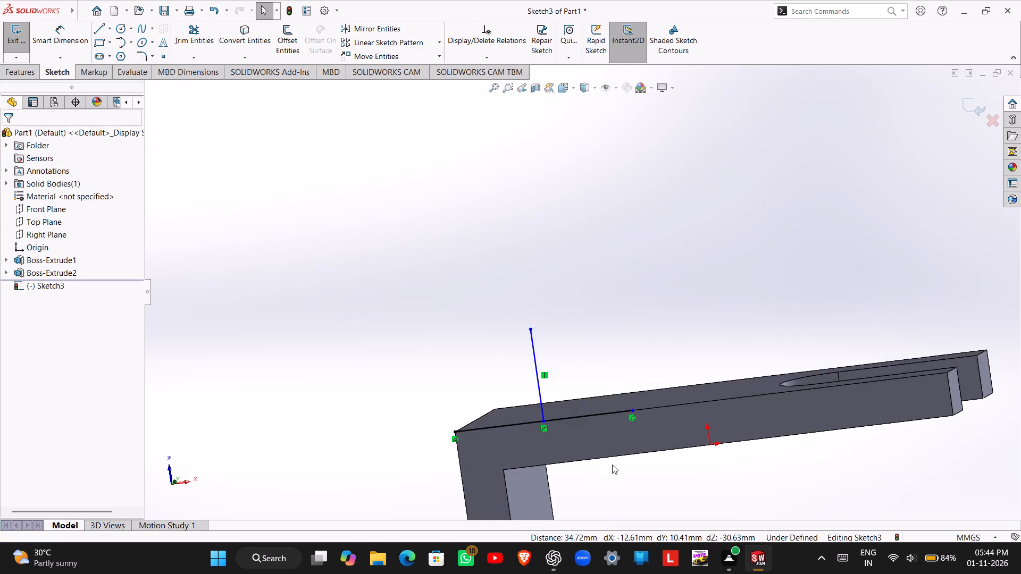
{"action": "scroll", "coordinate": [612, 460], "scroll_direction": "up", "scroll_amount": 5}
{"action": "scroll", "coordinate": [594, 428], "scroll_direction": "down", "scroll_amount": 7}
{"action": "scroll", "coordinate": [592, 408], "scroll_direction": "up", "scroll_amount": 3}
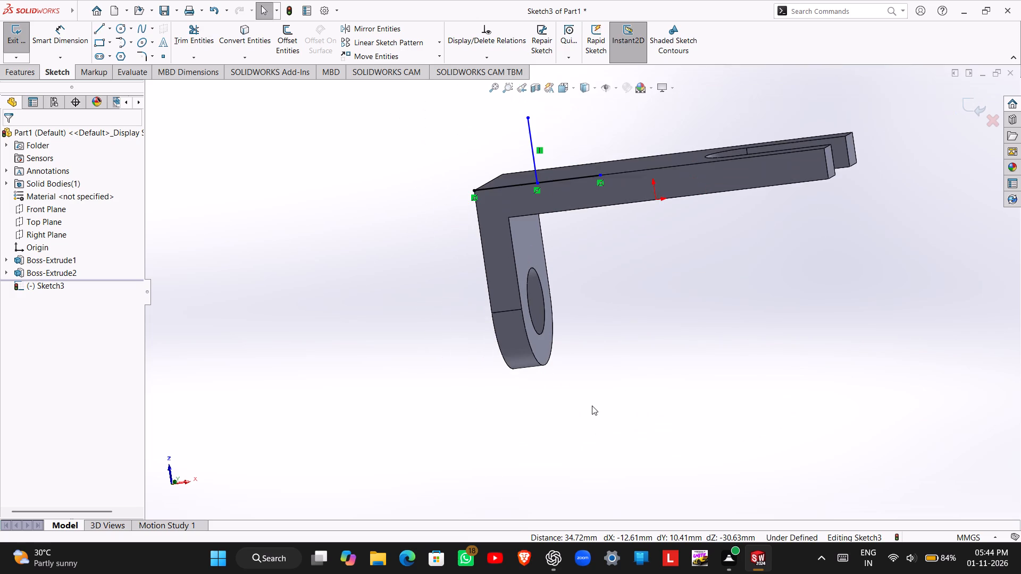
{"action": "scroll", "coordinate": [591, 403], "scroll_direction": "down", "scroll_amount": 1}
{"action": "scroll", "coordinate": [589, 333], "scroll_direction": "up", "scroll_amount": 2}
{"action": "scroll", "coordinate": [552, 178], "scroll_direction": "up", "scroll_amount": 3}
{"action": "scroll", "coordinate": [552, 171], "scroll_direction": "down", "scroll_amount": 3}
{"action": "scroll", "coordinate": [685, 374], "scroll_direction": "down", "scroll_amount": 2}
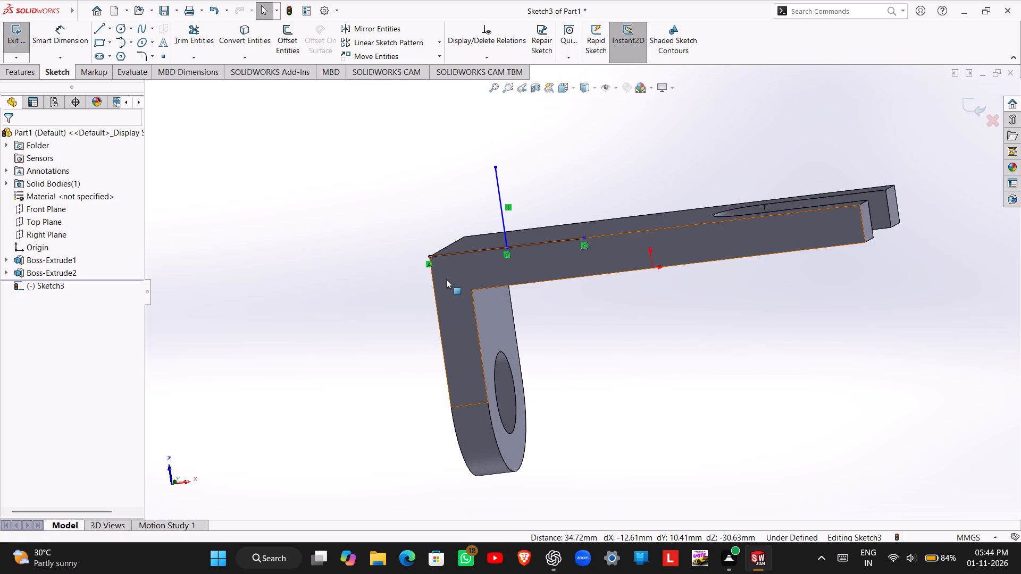
Switch to the Bottom view facing the sketch and dimension the horizontal line's length to 25 mm.
{"action": "key", "text": "space"}
{"action": "left_click", "coordinate": [430, 339]}
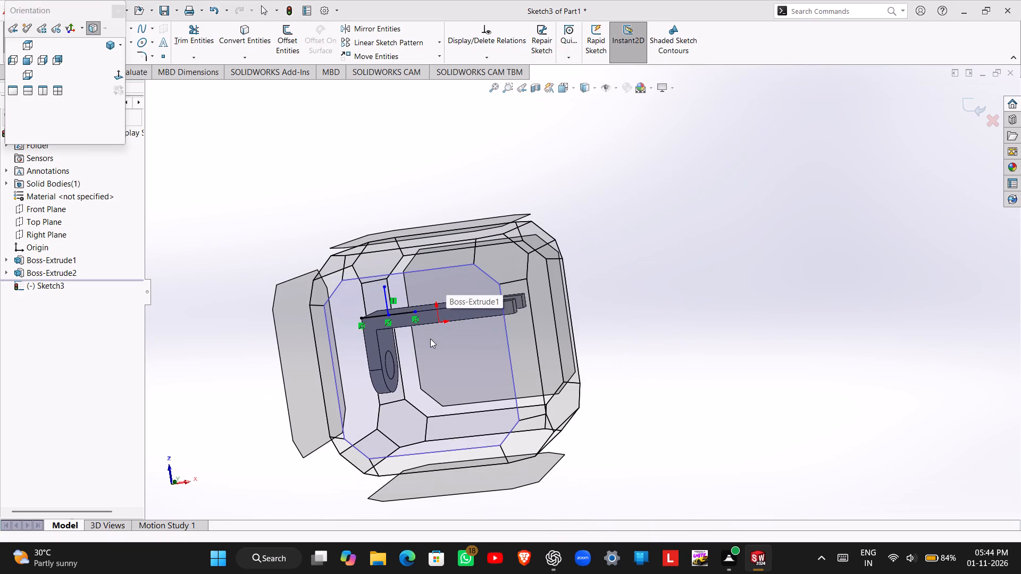
{"action": "scroll", "coordinate": [463, 310], "scroll_direction": "up", "scroll_amount": 2}
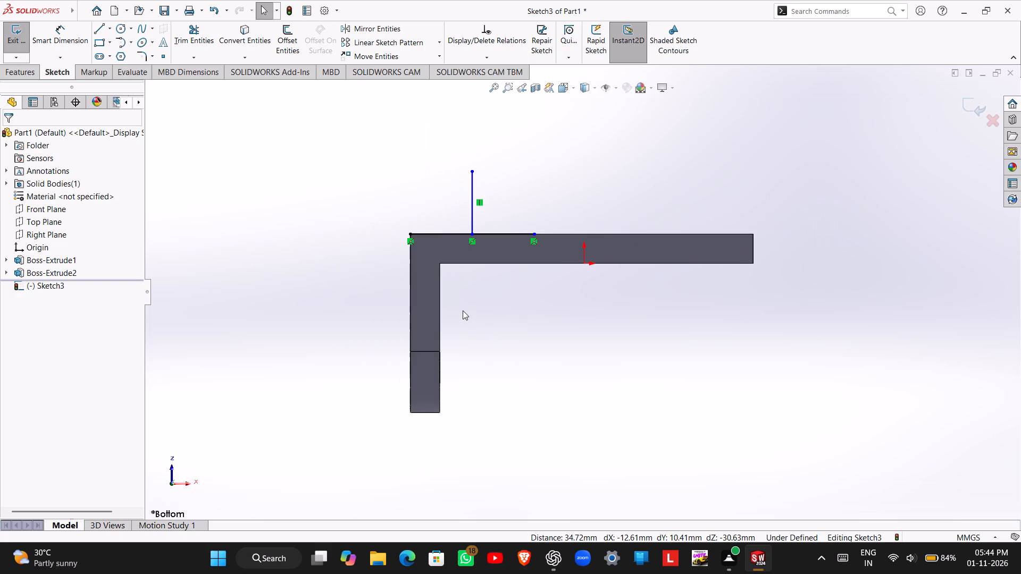
{"action": "right_click_drag", "start_coordinate": [461, 204], "coordinate": [463, 131]}
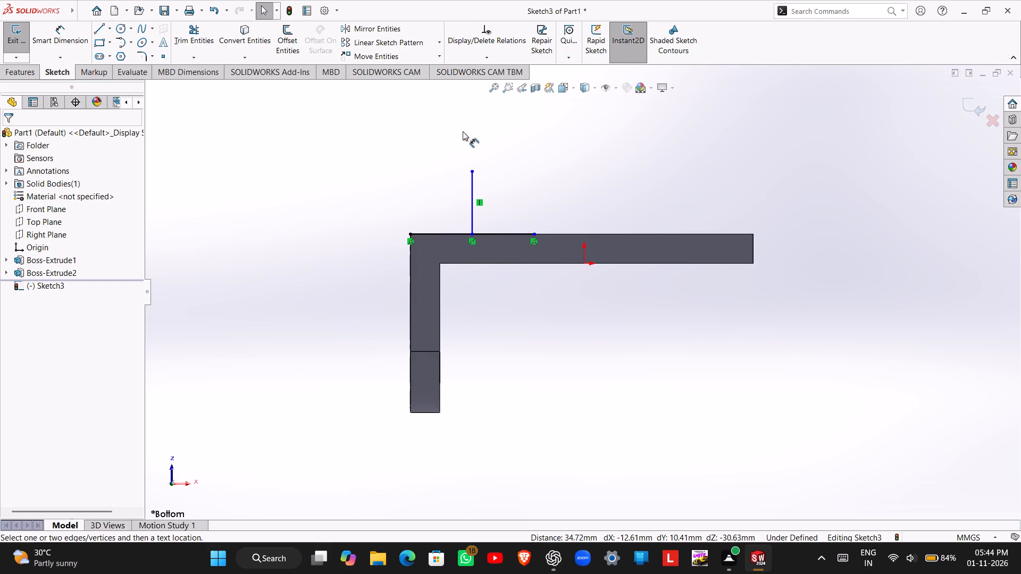
{"action": "right_click_drag", "start_coordinate": [463, 131], "coordinate": [463, 131]}
{"action": "left_click", "coordinate": [448, 232]}
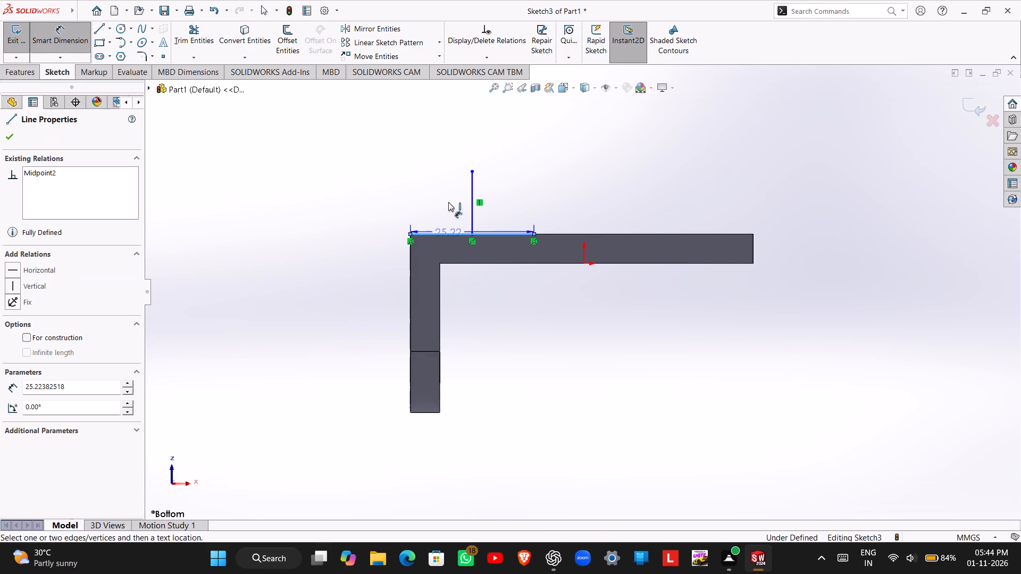
{"action": "left_click", "coordinate": [448, 202]}
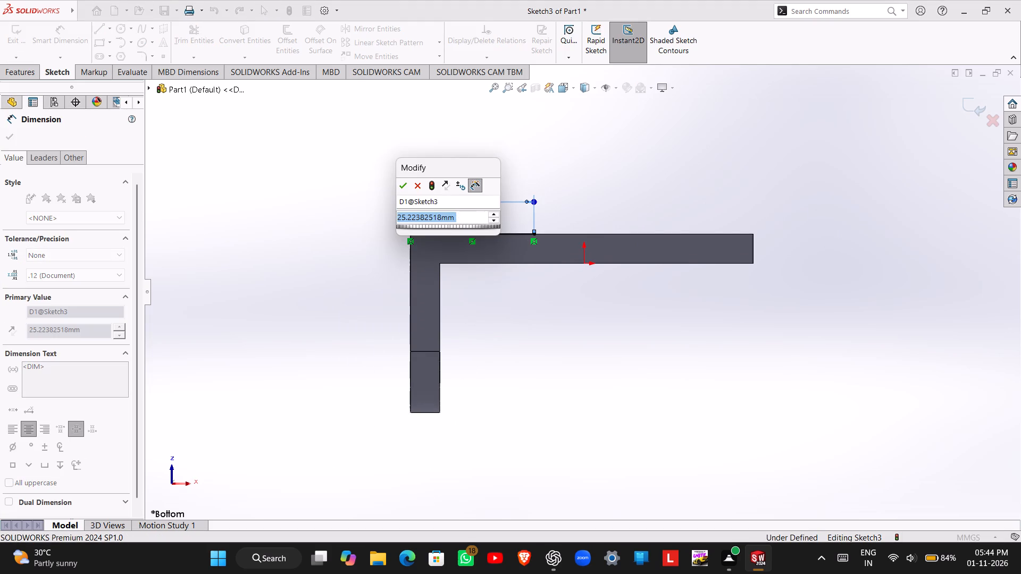
{"action": "type", "text": "25"}
{"action": "key", "text": "Return"}
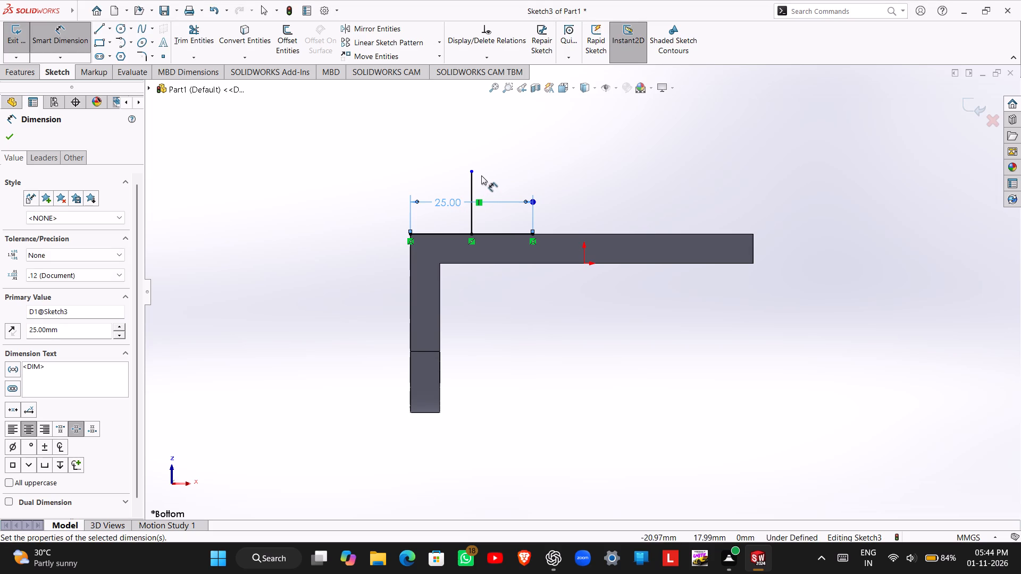
Dimension the vertical line's length above the plate's upper edge to 12 mm.
{"action": "left_click", "coordinate": [474, 179]}
{"action": "left_click", "coordinate": [599, 157]}
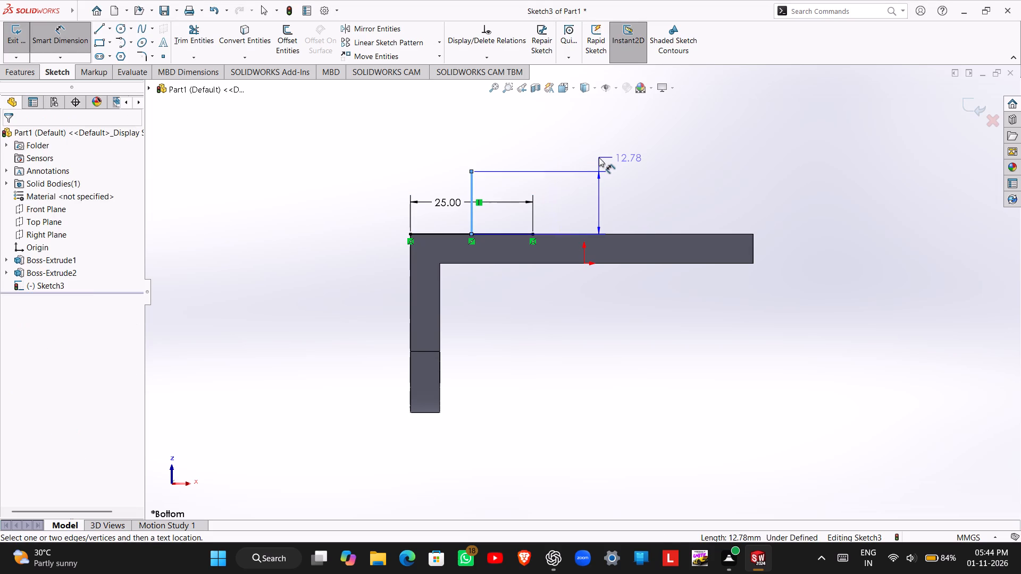
{"action": "type", "text": "123"}
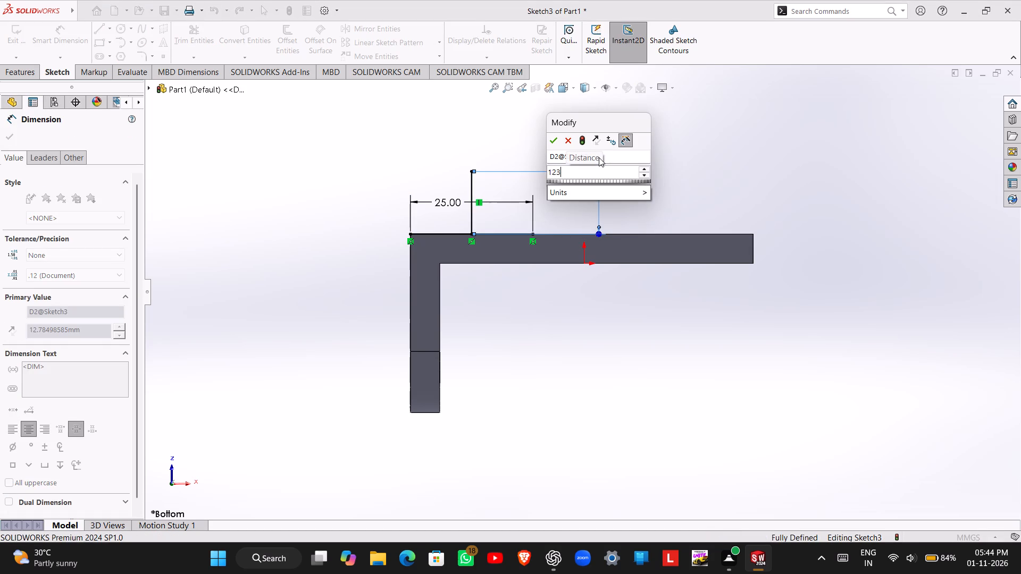
{"action": "key", "text": "BackSpace"}
{"action": "key", "text": "Return"}
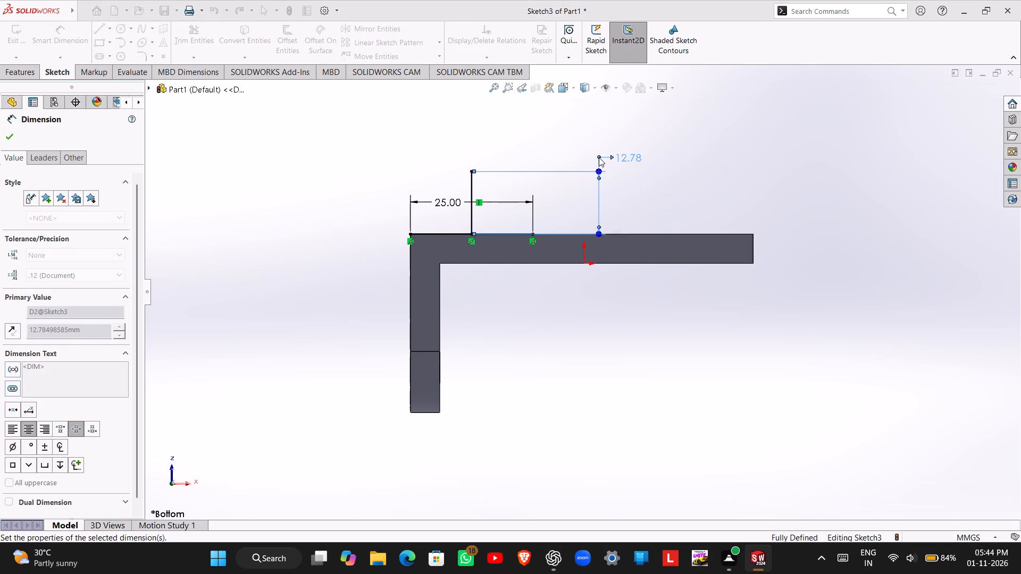
{"action": "key", "text": "Escape"}
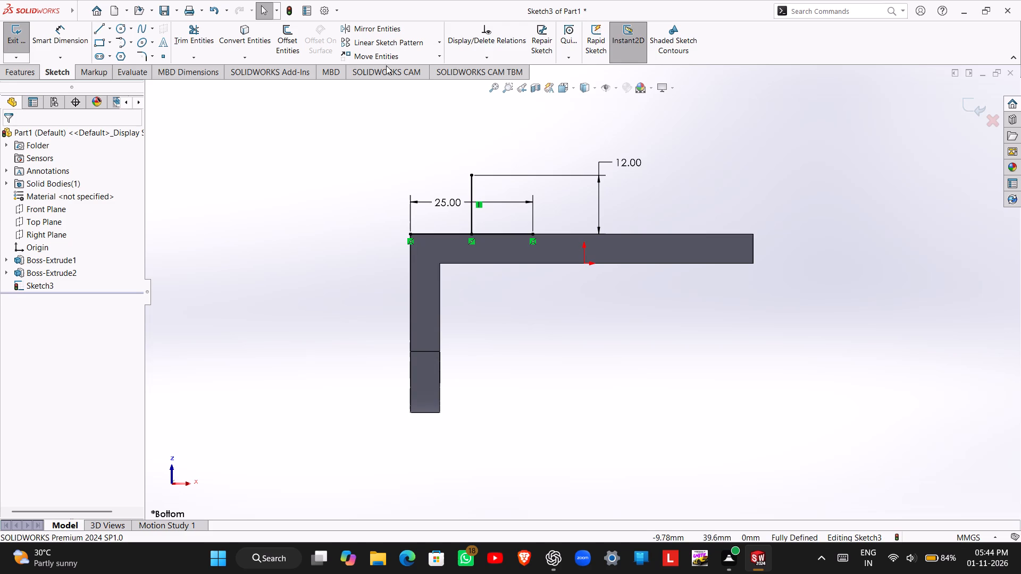
Sketch a circle about 18 mm in diameter centred on the top endpoint of the vertical line.
{"action": "left_click", "coordinate": [119, 27]}
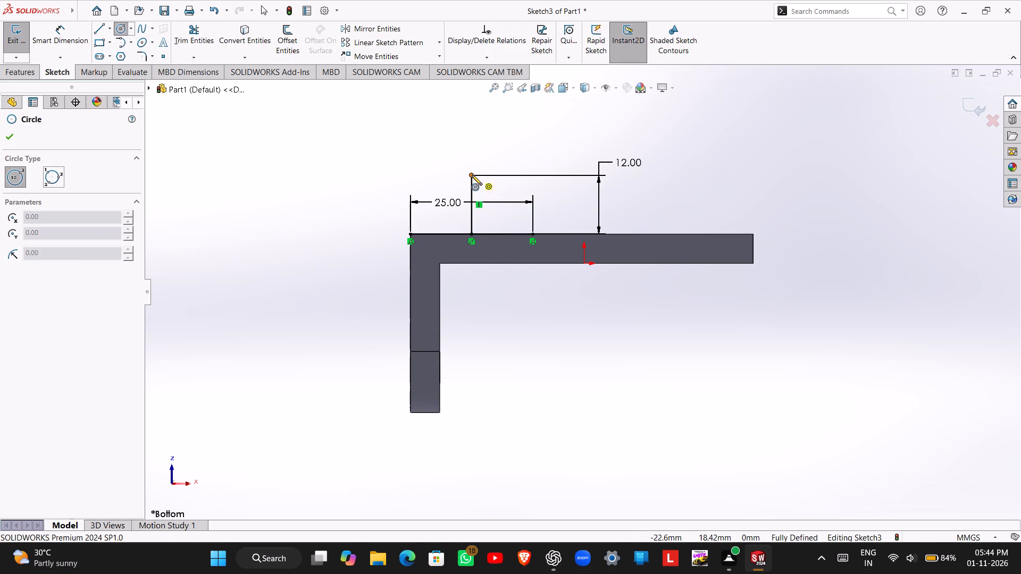
{"action": "left_click", "coordinate": [472, 175]}
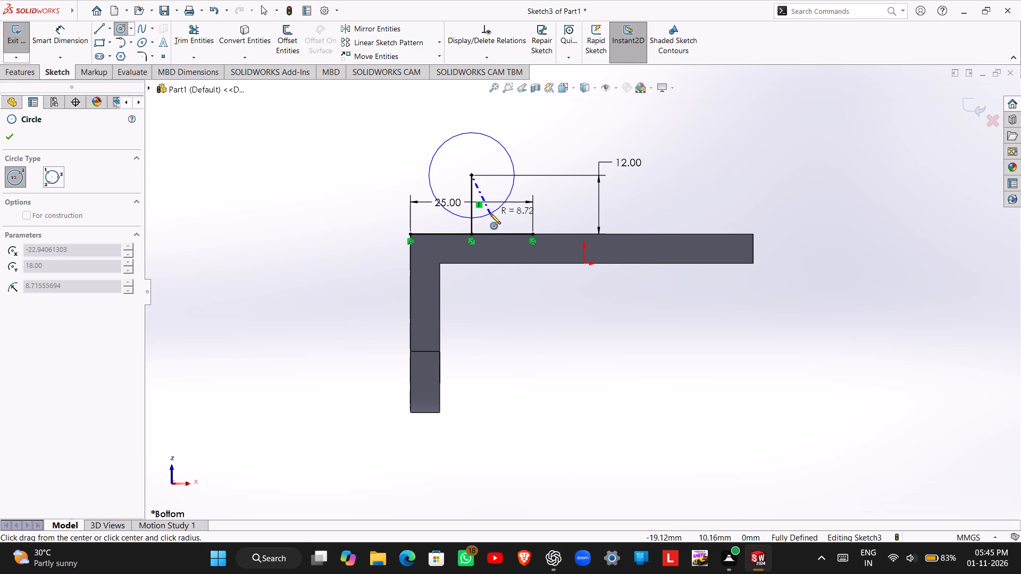
{"action": "left_click", "coordinate": [490, 214]}
{"action": "key", "text": "Escape"}
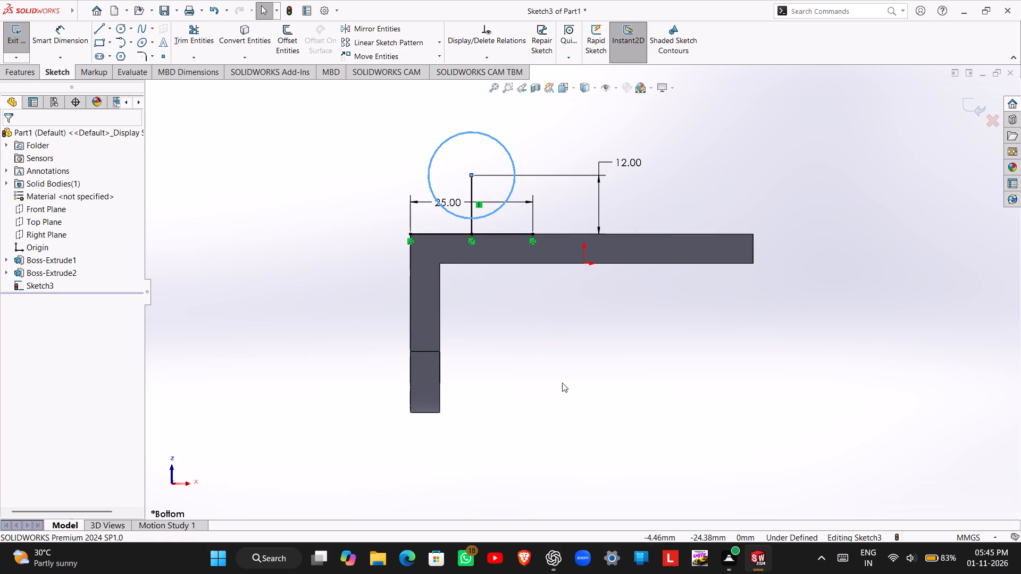
Dimension the circle's diameter to 25 mm.
{"action": "right_click_drag", "start_coordinate": [564, 382], "coordinate": [600, 300]}
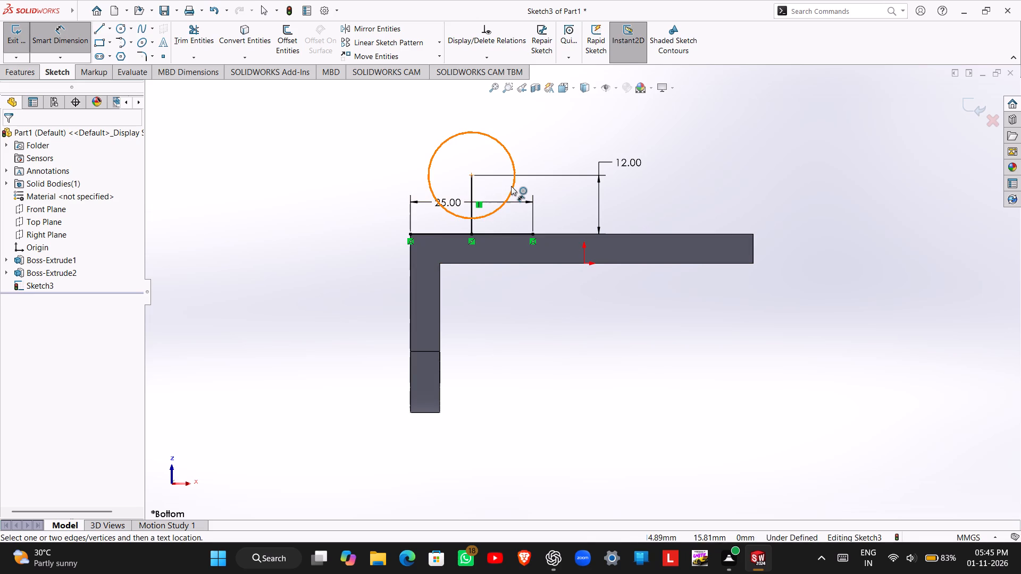
{"action": "left_click", "coordinate": [511, 186]}
{"action": "left_click", "coordinate": [690, 175]}
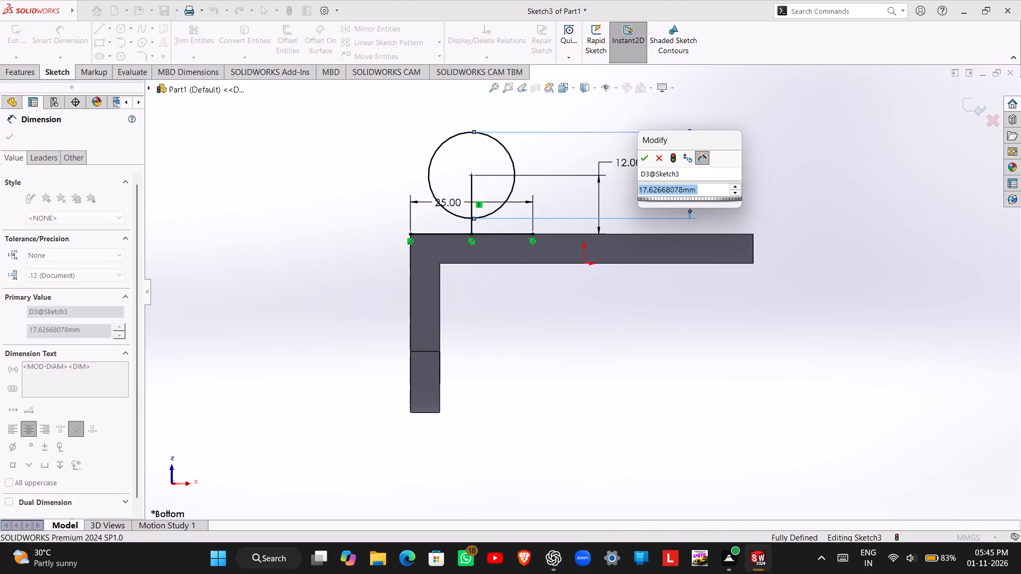
{"action": "type", "text": "25"}
{"action": "key", "text": "Return"}
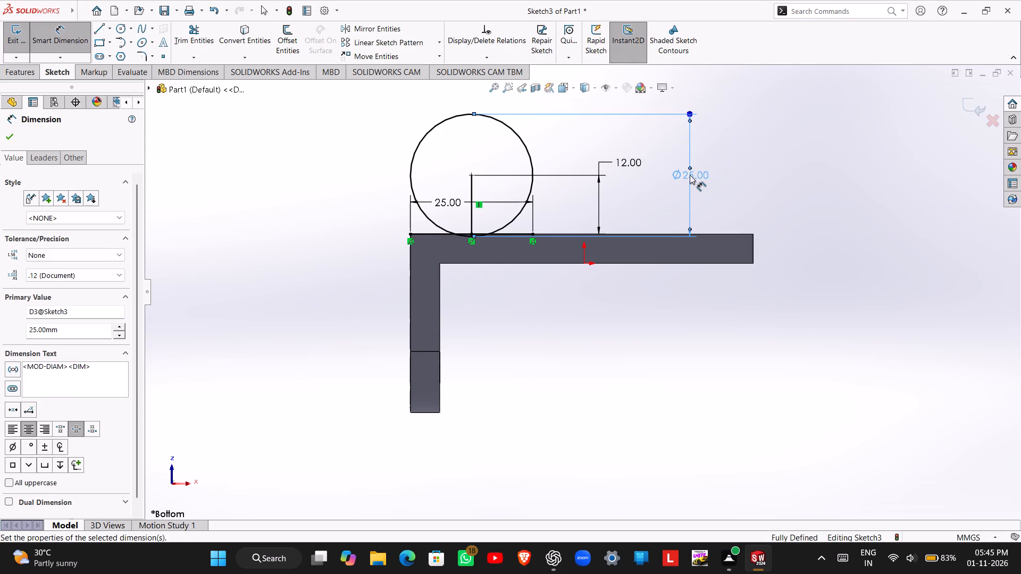
{"action": "key", "text": "Escape"}
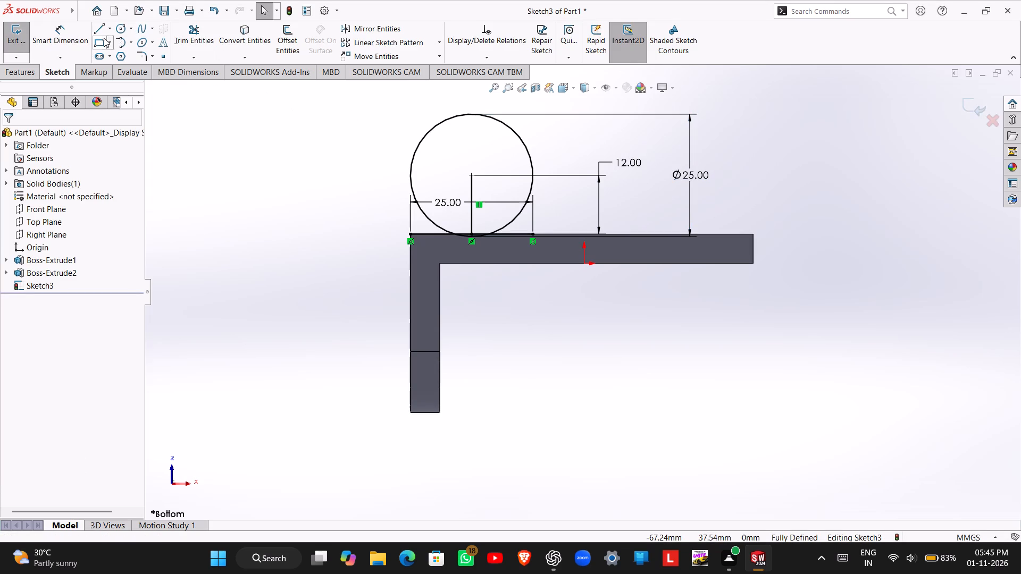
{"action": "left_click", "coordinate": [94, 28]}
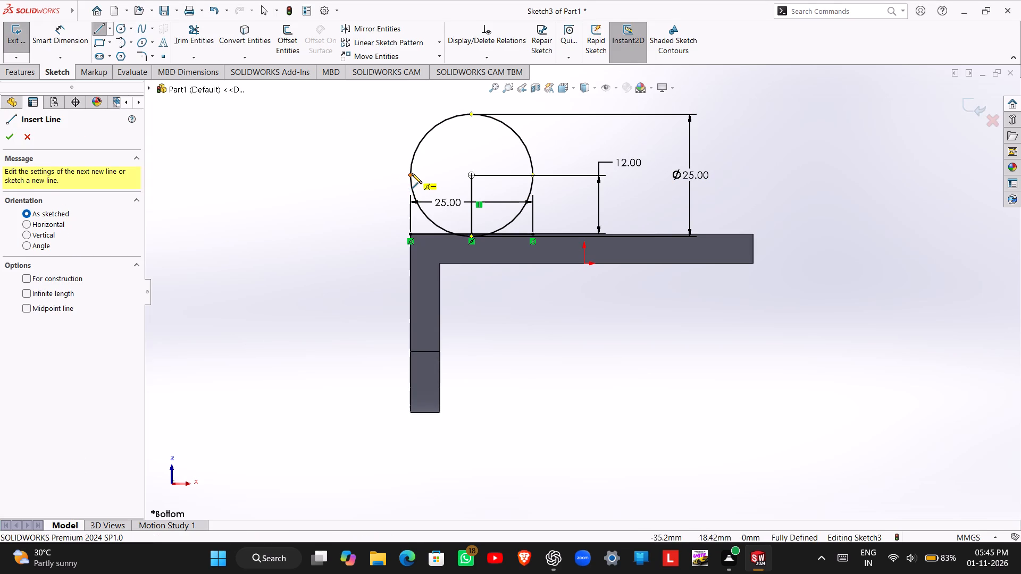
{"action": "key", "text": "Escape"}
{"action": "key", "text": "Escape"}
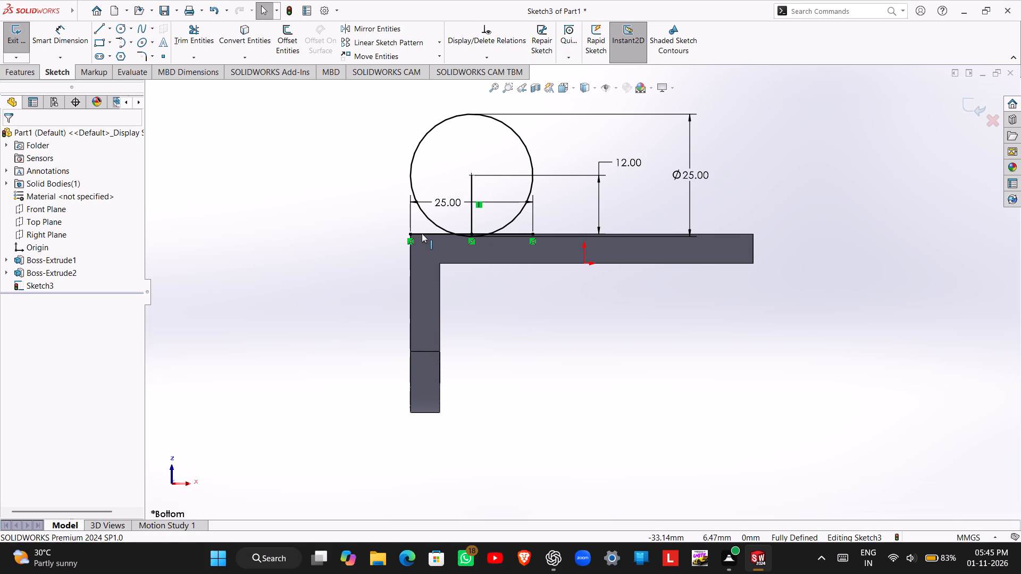
Select the horizontal sketch line along the plate's upper edge.
{"action": "left_click", "coordinate": [422, 233]}
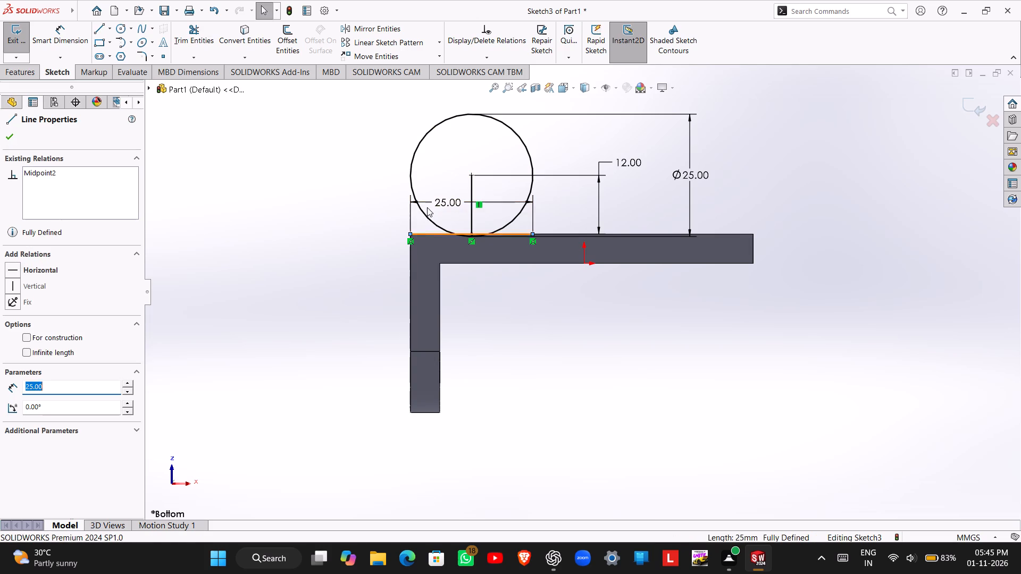
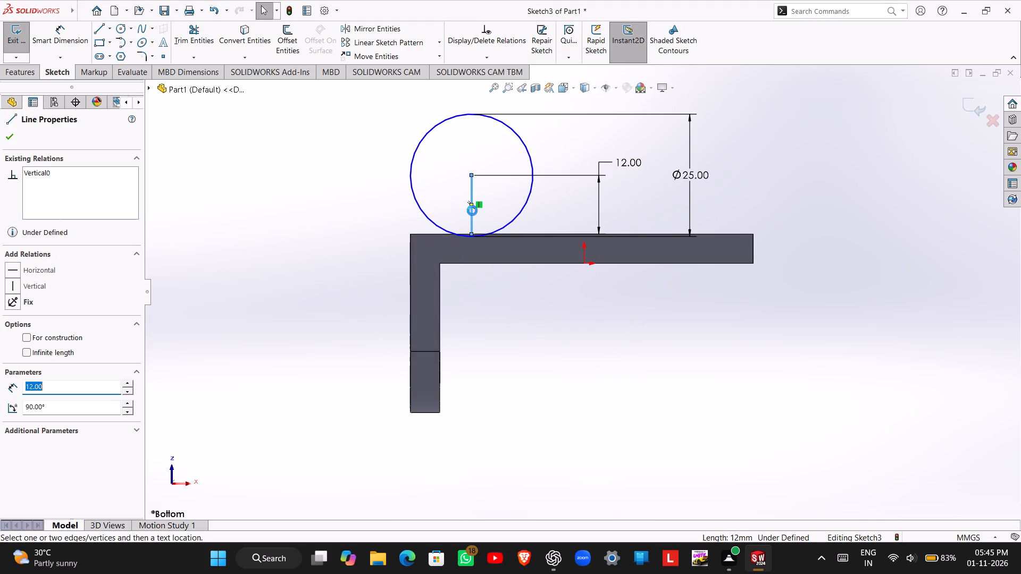
Delete the vertical sketch line running from the plate's upper edge to the circle's centre.
{"action": "left_click", "coordinate": [437, 277]}
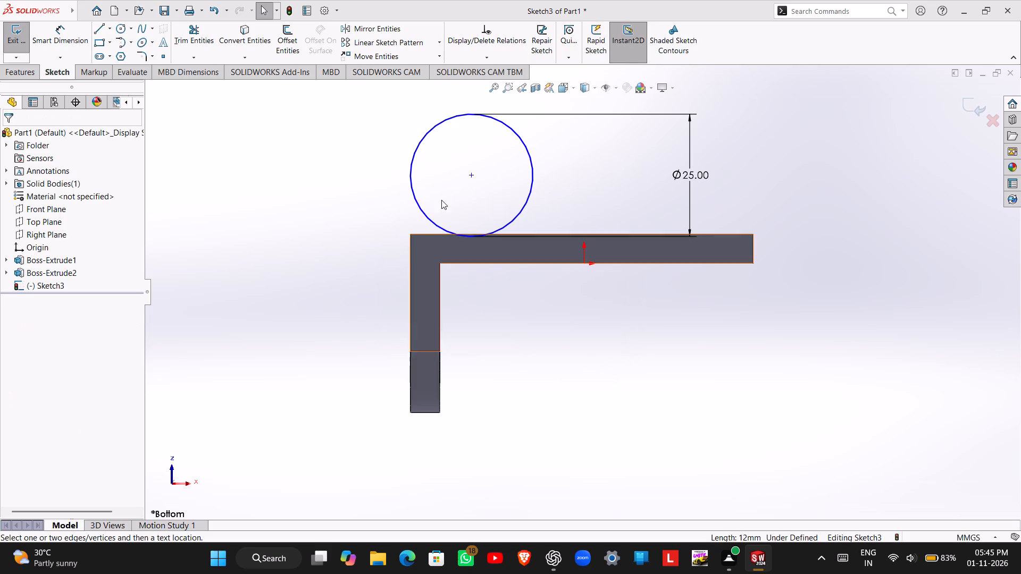
Sketch a closed 25 by 18 mm rectangle of lines from the circle's horizontal diameter down to the plate's lower edge.
{"action": "scroll", "coordinate": [467, 231], "scroll_direction": "up", "scroll_amount": 1}
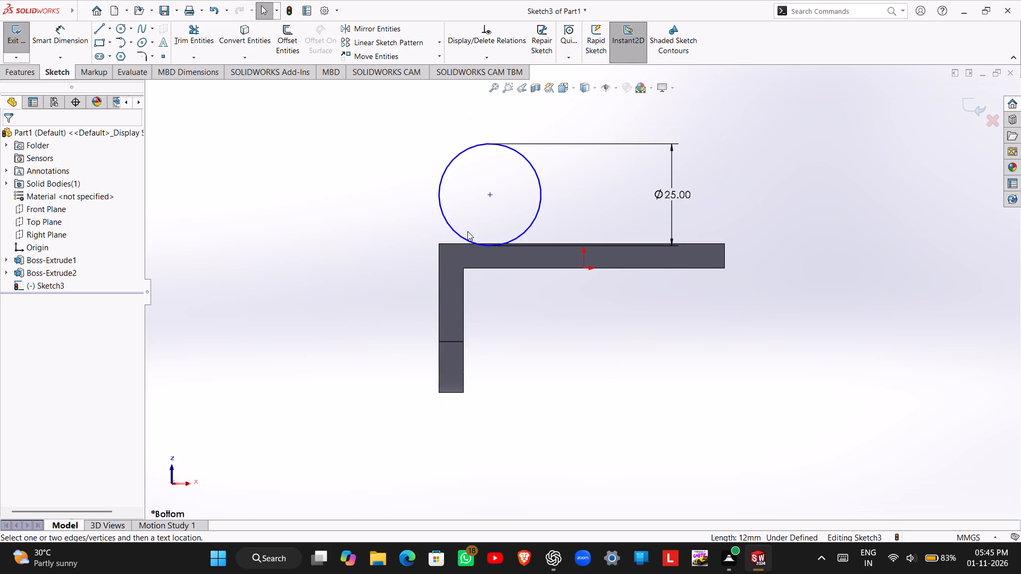
{"action": "scroll", "coordinate": [467, 231], "scroll_direction": "down", "scroll_amount": 3}
{"action": "scroll", "coordinate": [517, 277], "scroll_direction": "down", "scroll_amount": 1}
{"action": "scroll", "coordinate": [560, 273], "scroll_direction": "up", "scroll_amount": 1}
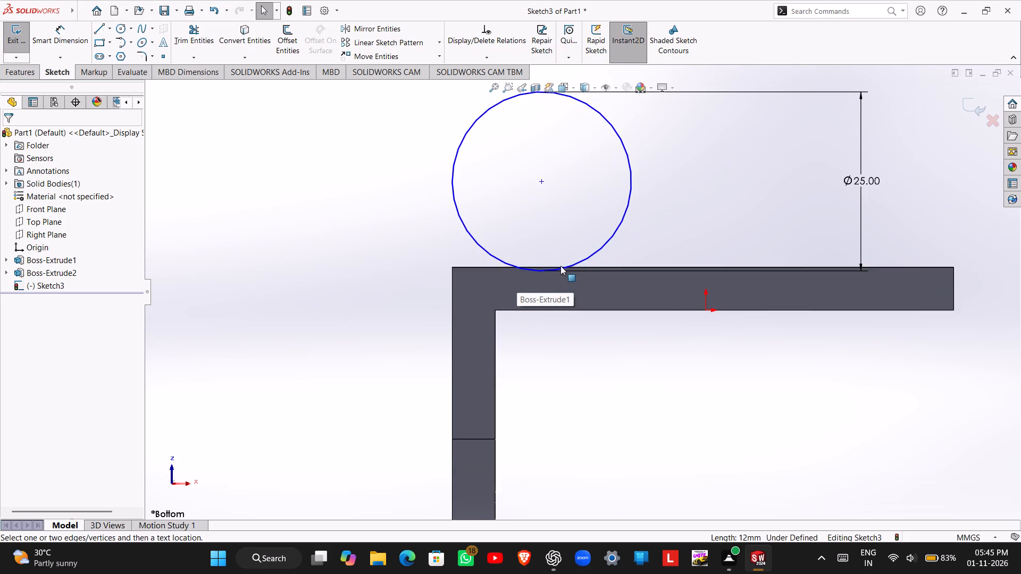
{"action": "scroll", "coordinate": [560, 254], "scroll_direction": "up", "scroll_amount": 1}
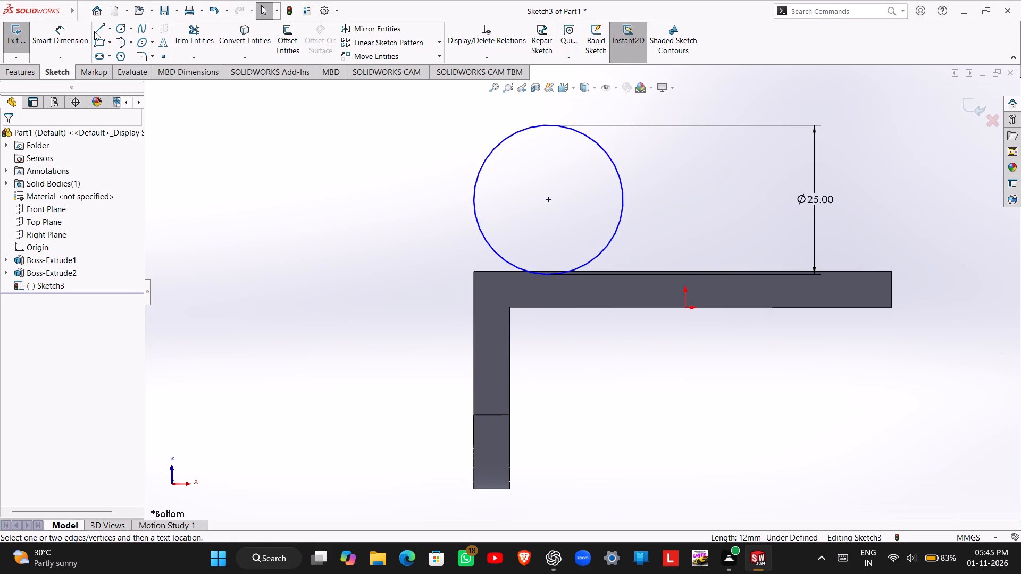
{"action": "left_click", "coordinate": [94, 31]}
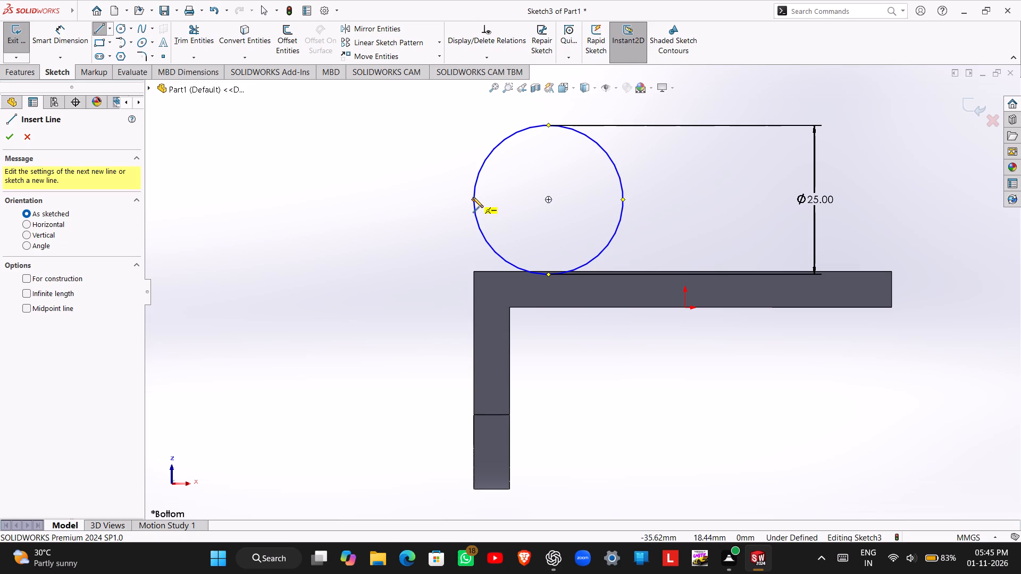
{"action": "left_click", "coordinate": [473, 199]}
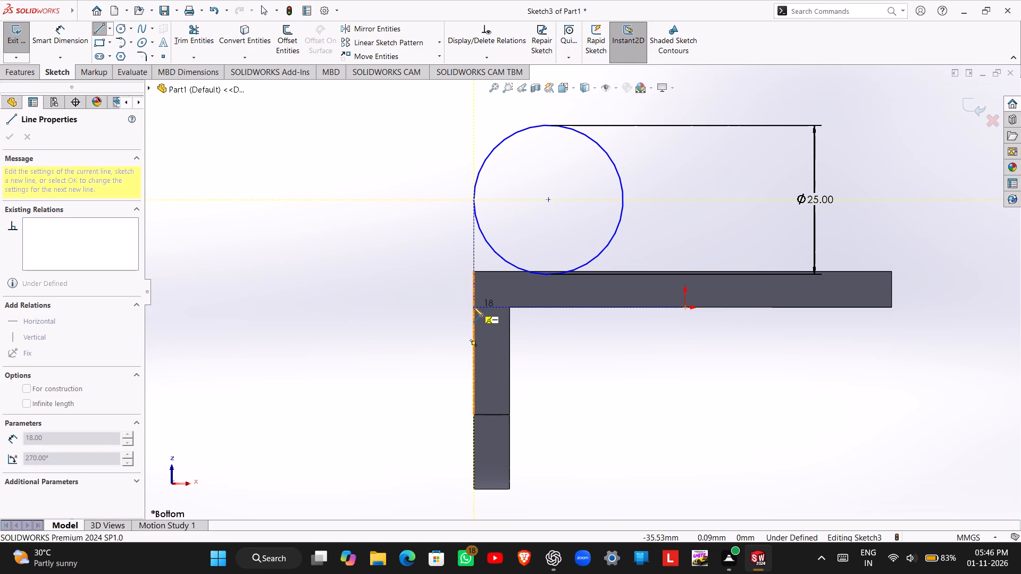
{"action": "left_click", "coordinate": [473, 307]}
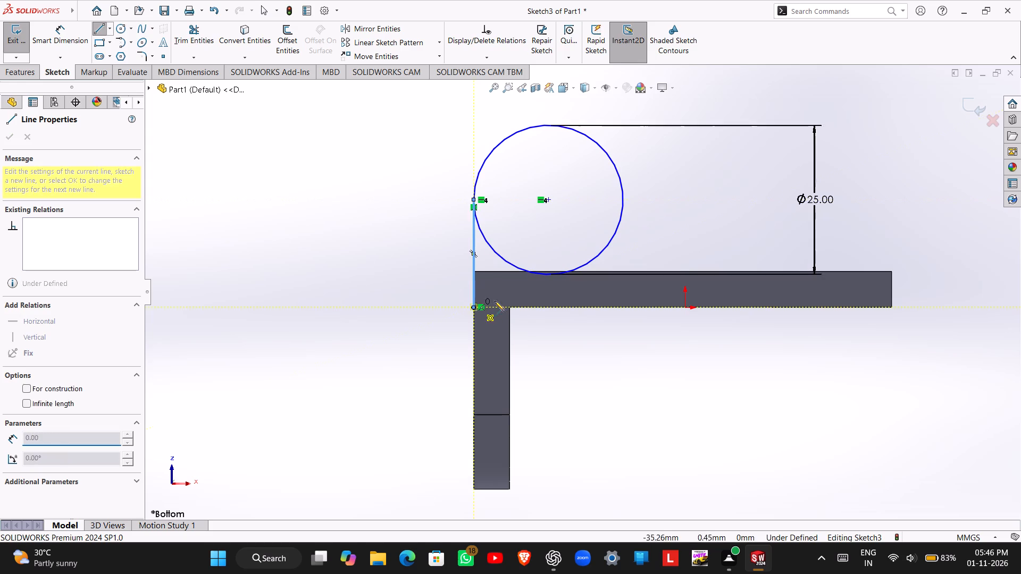
{"action": "left_click", "coordinate": [623, 308]}
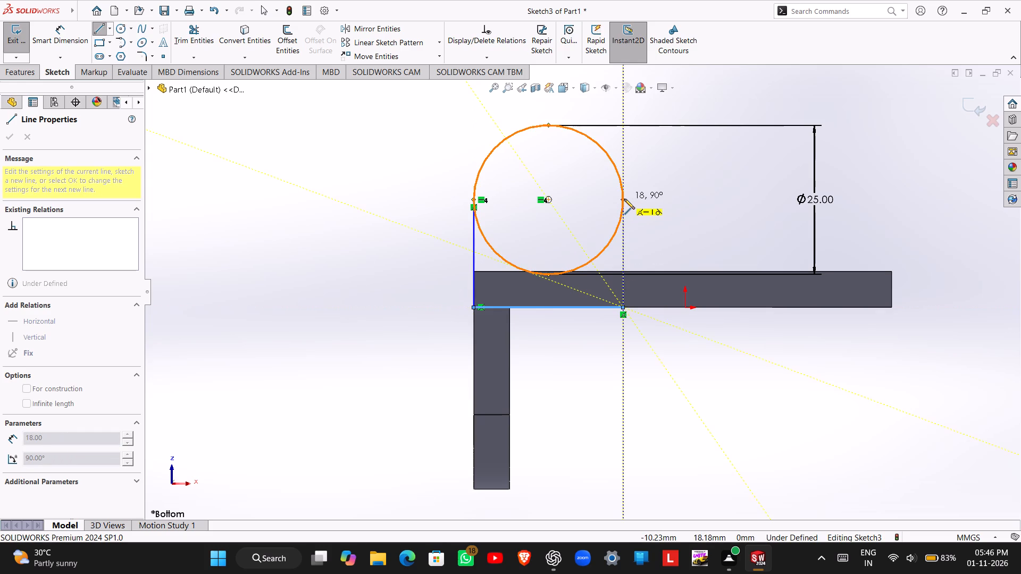
{"action": "left_click", "coordinate": [623, 199]}
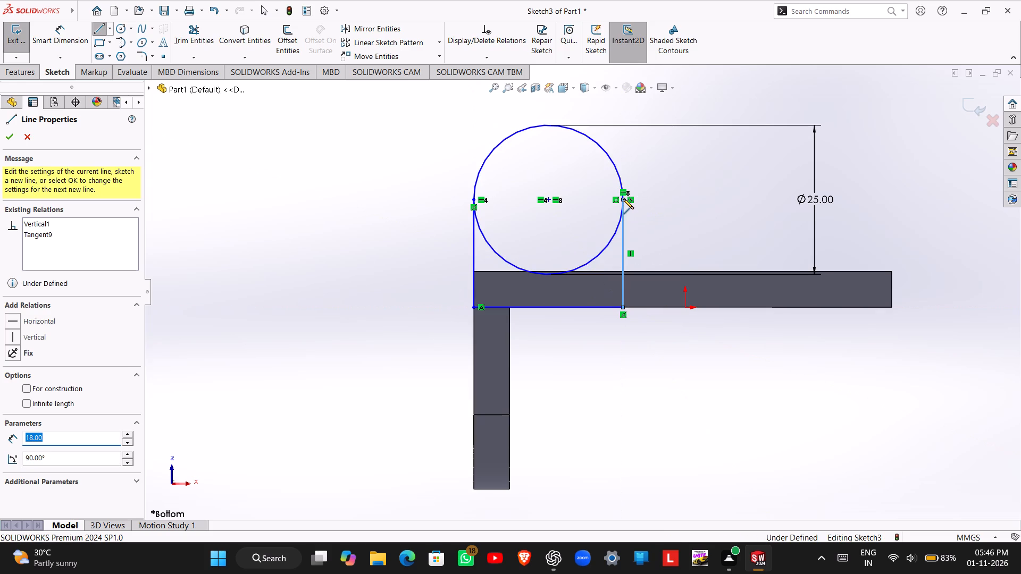
{"action": "left_click", "coordinate": [471, 198]}
{"action": "key", "text": "Escape"}
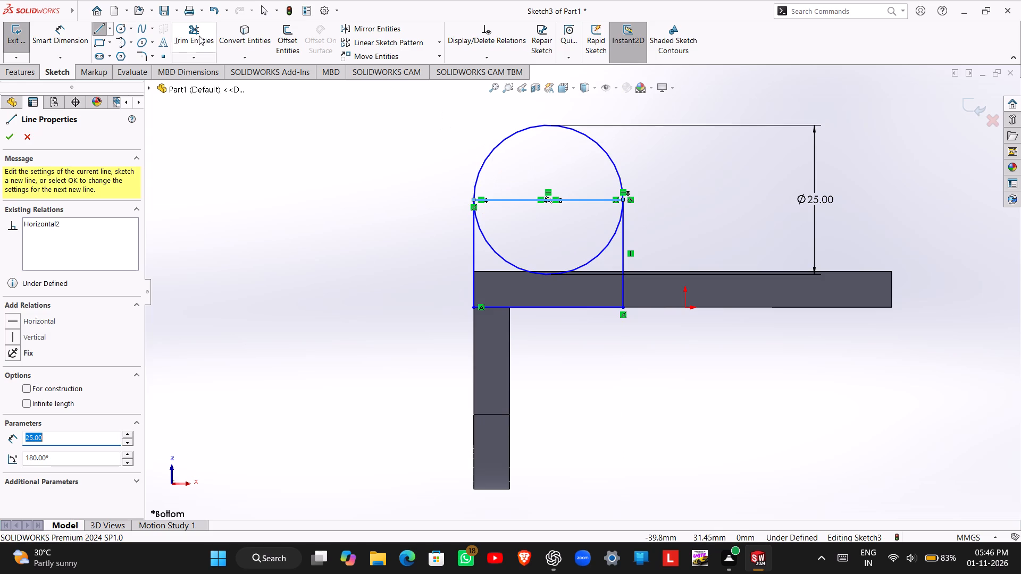
Trim away the circle's lower half and the horizontal line across its diameter, leaving one round-topped outline.
{"action": "left_click", "coordinate": [199, 36]}
{"action": "left_click_drag", "start_coordinate": [501, 230], "coordinate": [501, 252]}
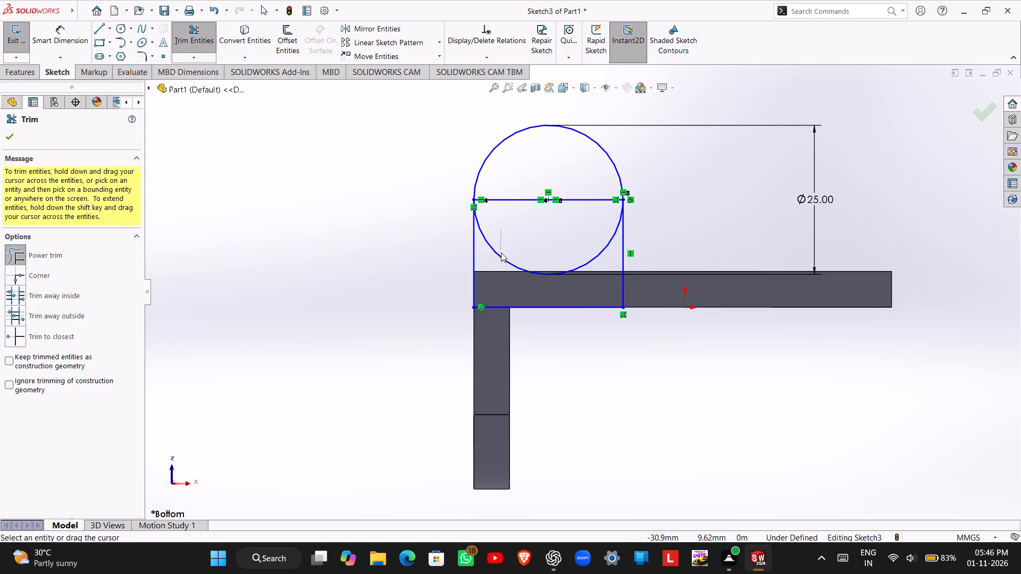
{"action": "left_click_drag", "start_coordinate": [501, 252], "coordinate": [532, 174]}
{"action": "key", "text": "Escape"}
{"action": "key", "text": "Escape"}
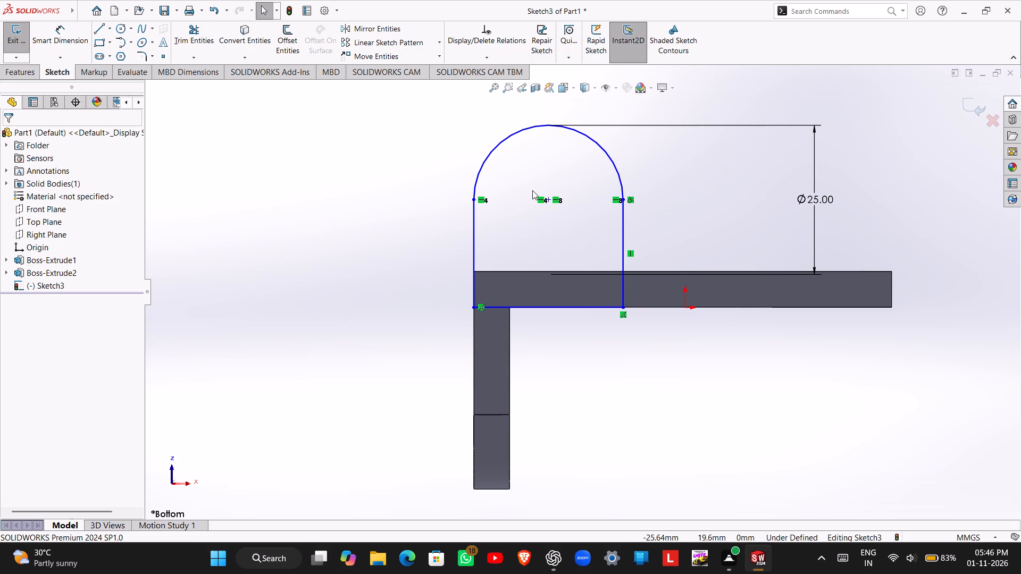
Sketch a circle about 12 mm in diameter concentric with the outline's top arc.
{"action": "left_click", "coordinate": [120, 30]}
{"action": "left_click", "coordinate": [548, 199]}
{"action": "left_click", "coordinate": [543, 164]}
Dimension the inner circle's diameter to 13 mm.
{"action": "right_click_drag", "start_coordinate": [541, 191], "coordinate": [541, 163]}
{"action": "right_click_drag", "start_coordinate": [537, 174], "coordinate": [538, 136]}
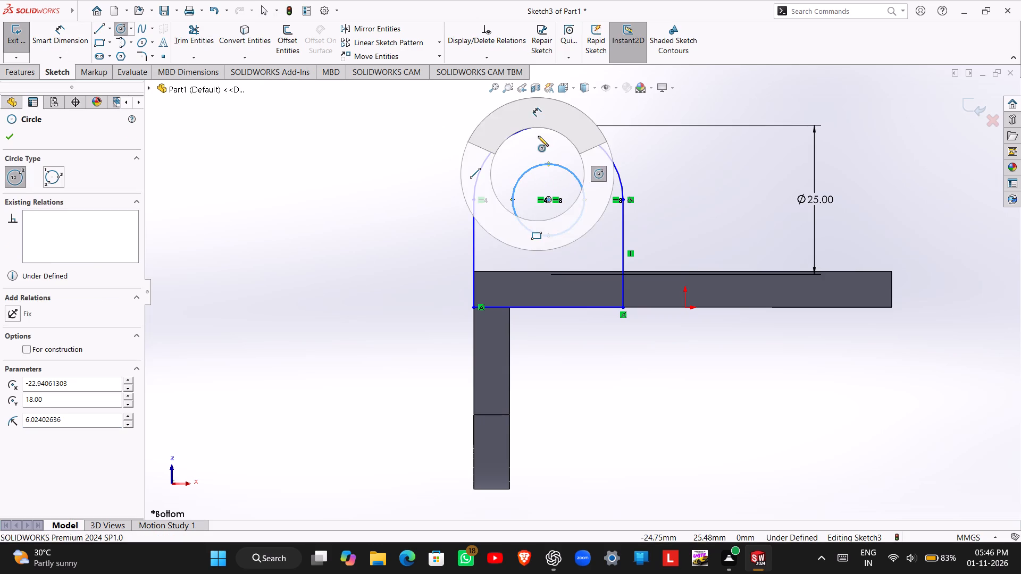
{"action": "right_click_drag", "start_coordinate": [538, 136], "coordinate": [538, 130]}
{"action": "right_click_drag", "start_coordinate": [523, 203], "coordinate": [531, 148]}
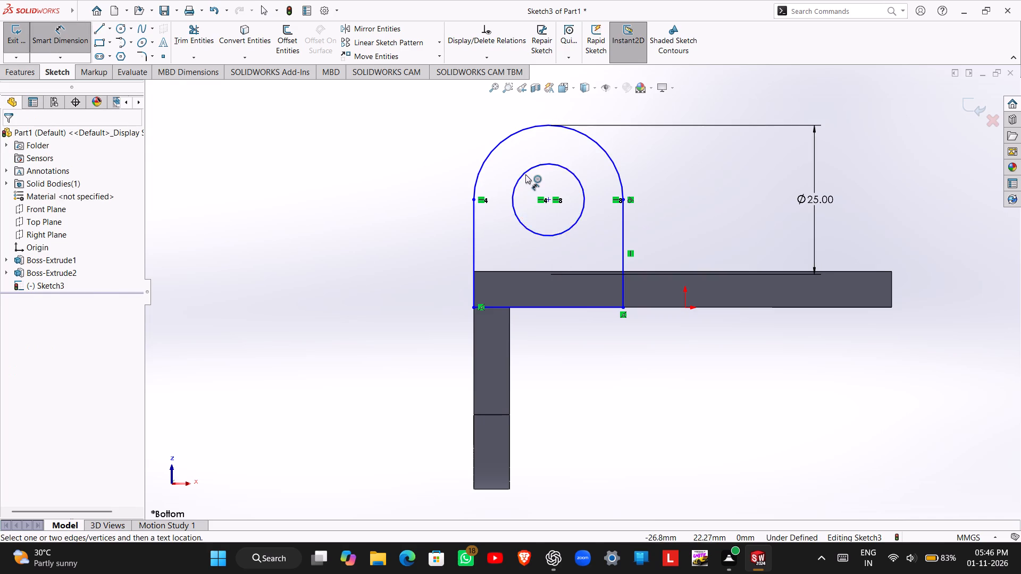
{"action": "left_click", "coordinate": [526, 173]}
{"action": "left_click", "coordinate": [407, 187]}
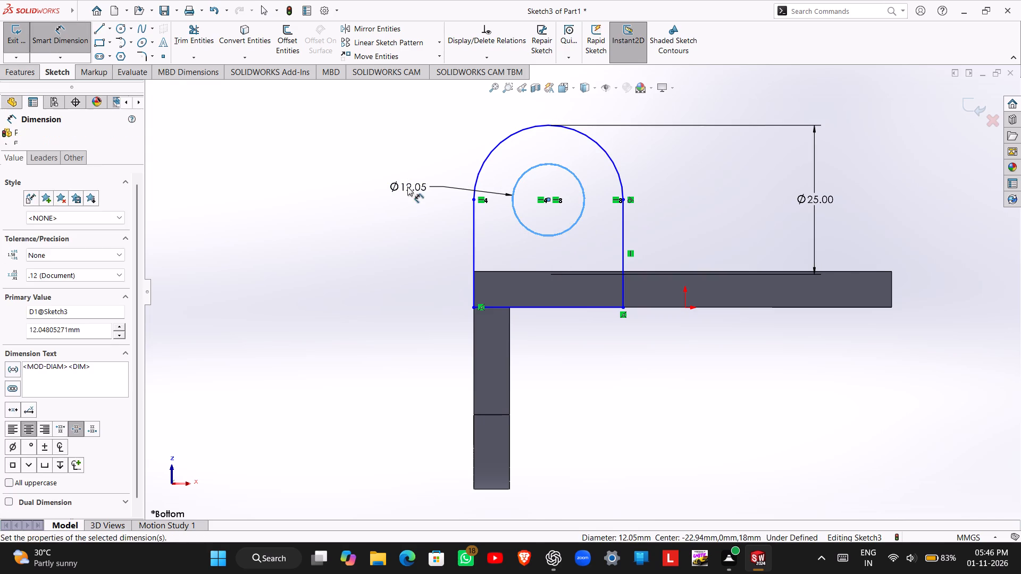
{"action": "key", "text": "1"}
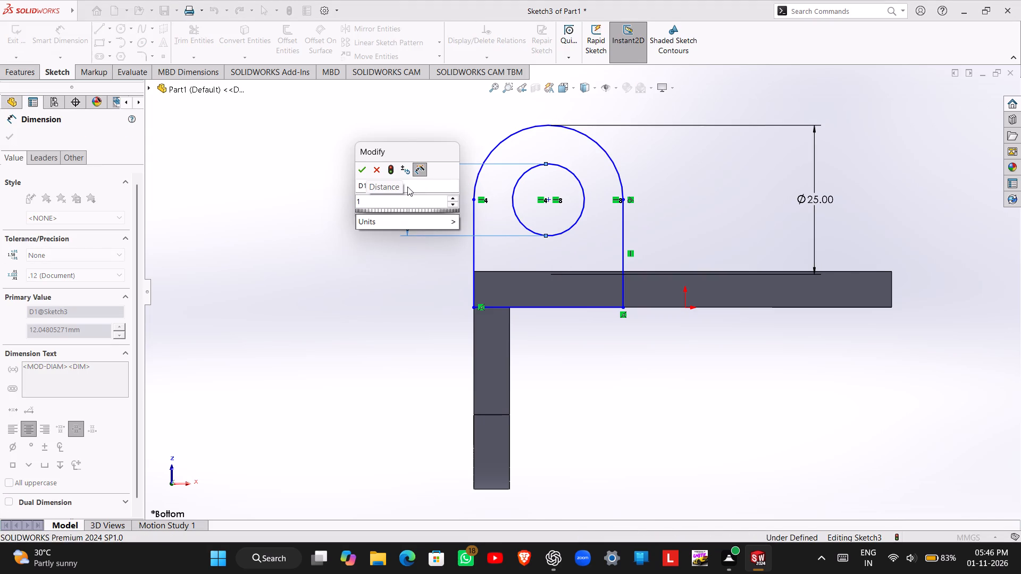
{"action": "key", "text": "3"}
{"action": "key", "text": "Return"}
{"action": "key", "text": "Escape"}
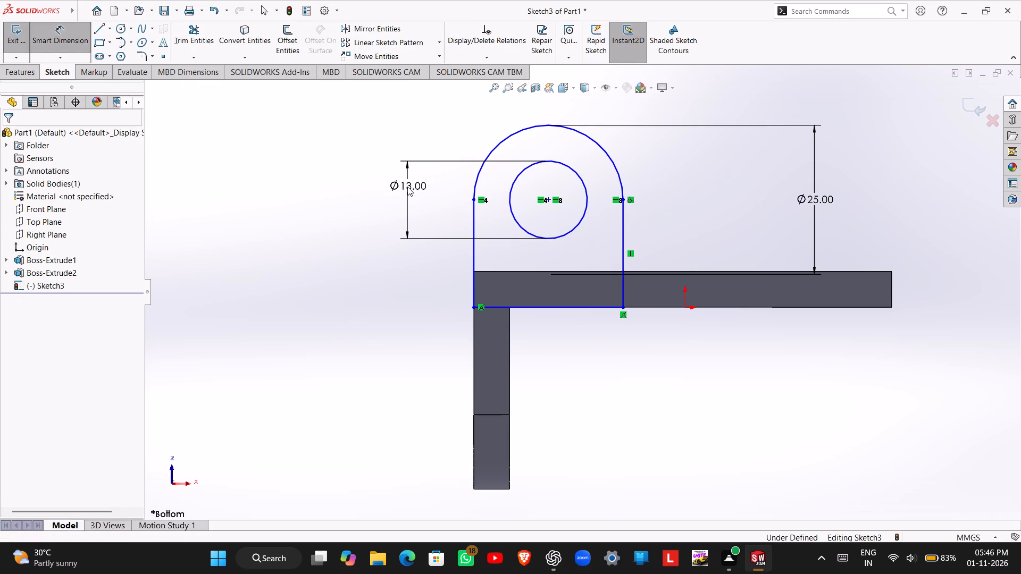
Exit the sketch and extrude the round-topped profile 6 mm blind in the reversed direction, toward the plate, with merged result.
{"action": "left_click", "coordinate": [10, 43]}
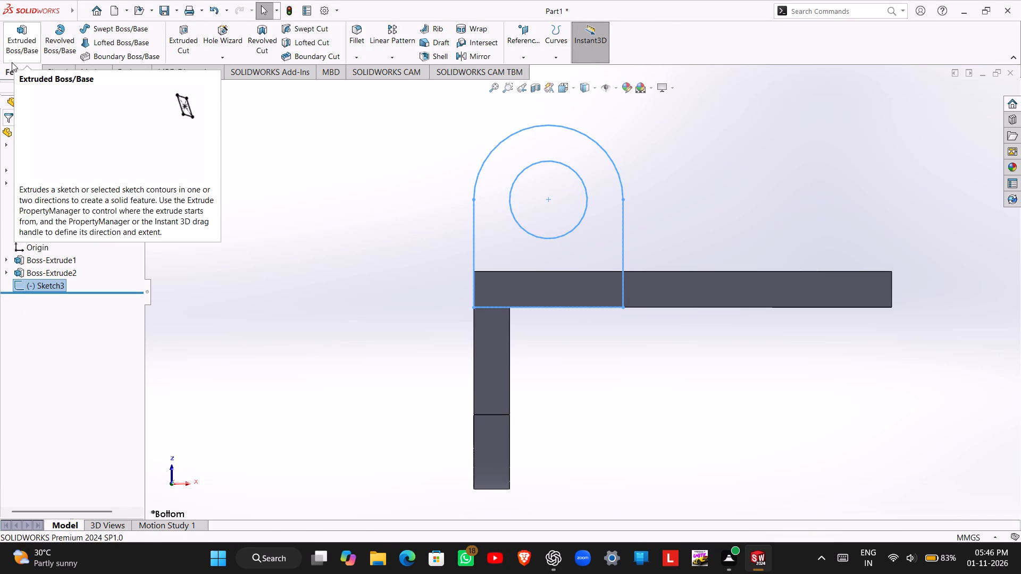
{"action": "left_click", "coordinate": [23, 48]}
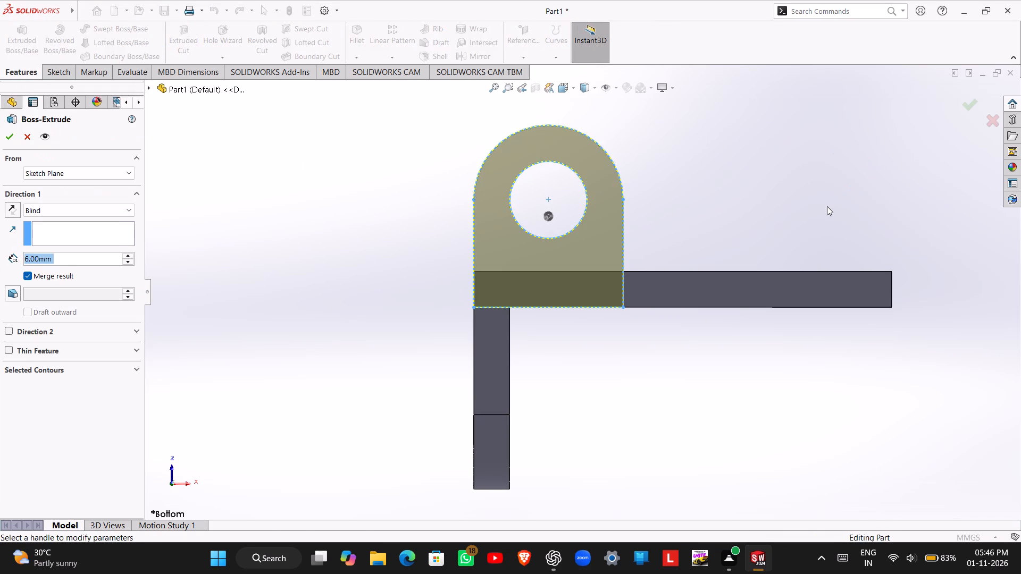
{"action": "middle_click_drag", "start_coordinate": [827, 206], "coordinate": [715, 278]}
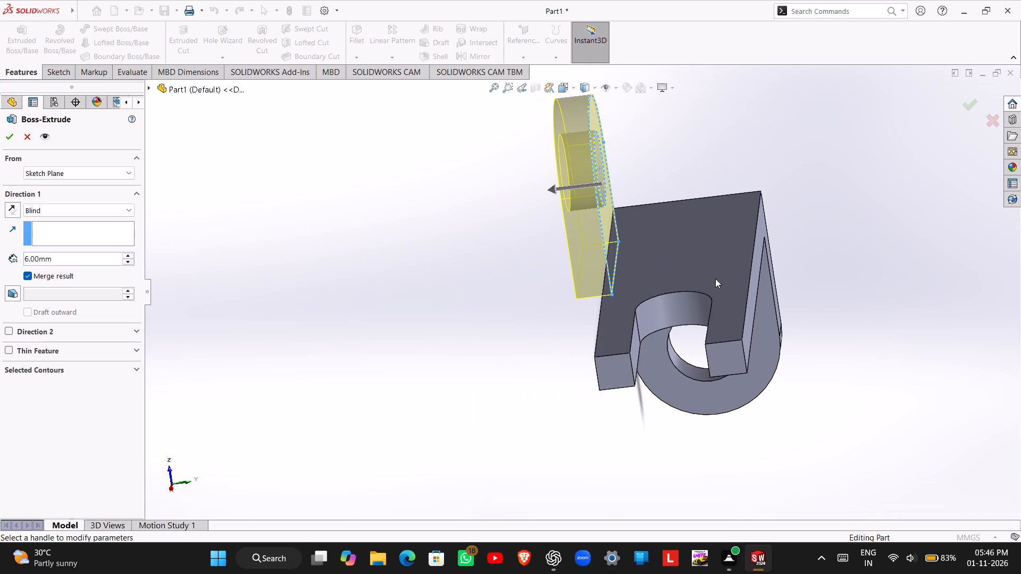
{"action": "left_click", "coordinate": [16, 213]}
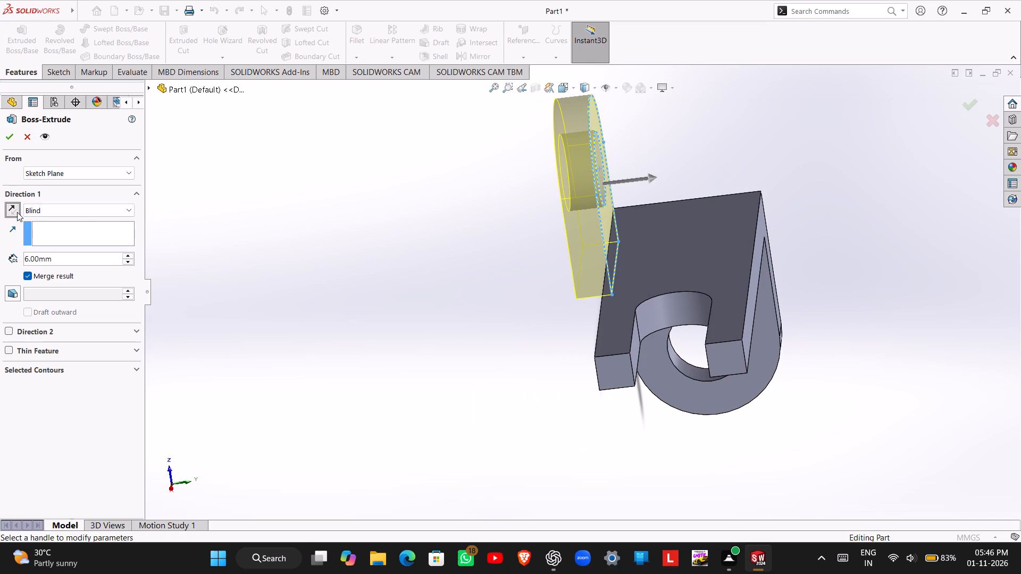
{"action": "key", "text": "Return"}
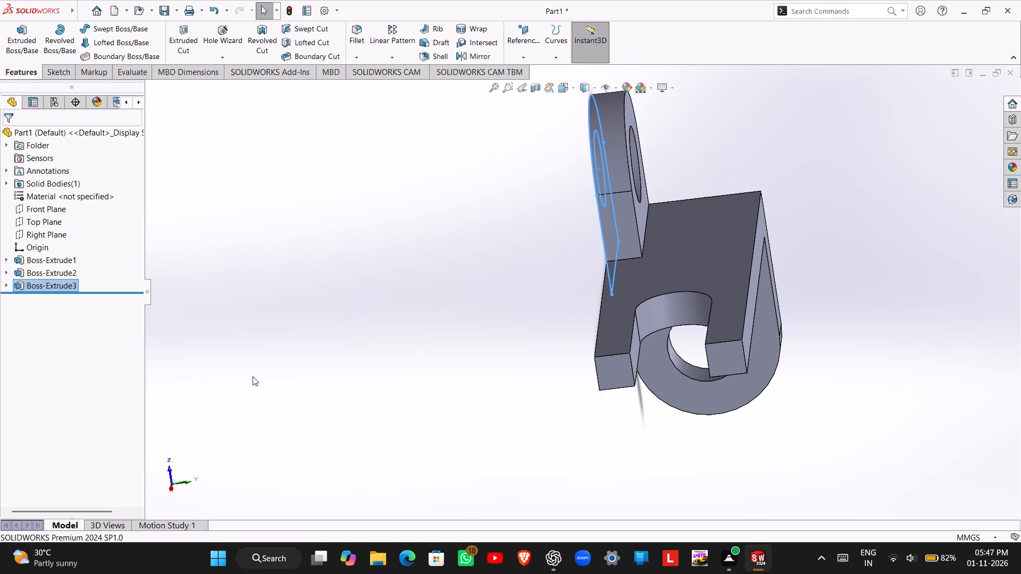
Examine the new holed lug and its junction with the plate from several angles, including the top view.
{"action": "middle_click_drag", "start_coordinate": [258, 376], "coordinate": [435, 413]}
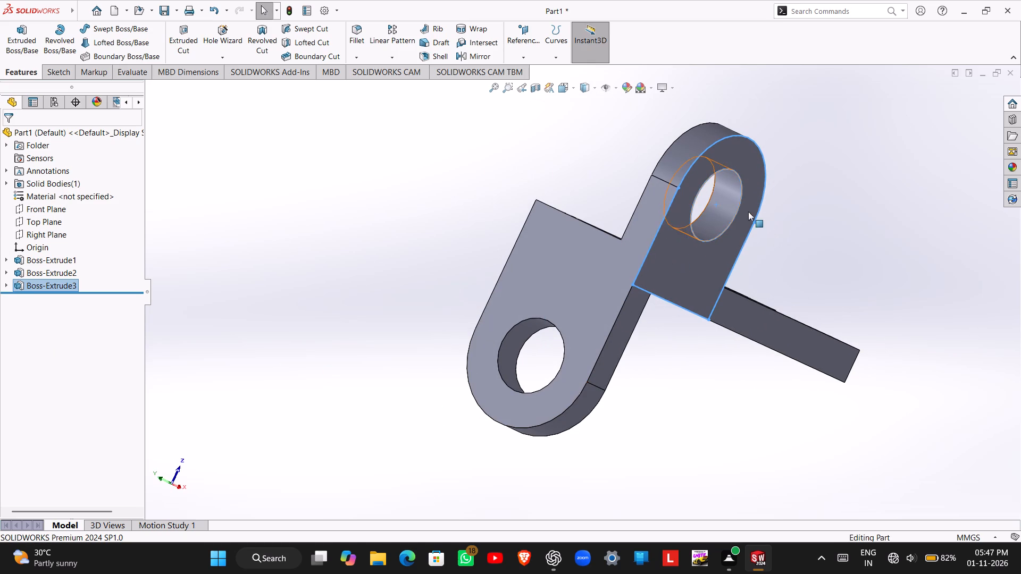
{"action": "middle_click_drag", "start_coordinate": [788, 217], "coordinate": [733, 298]}
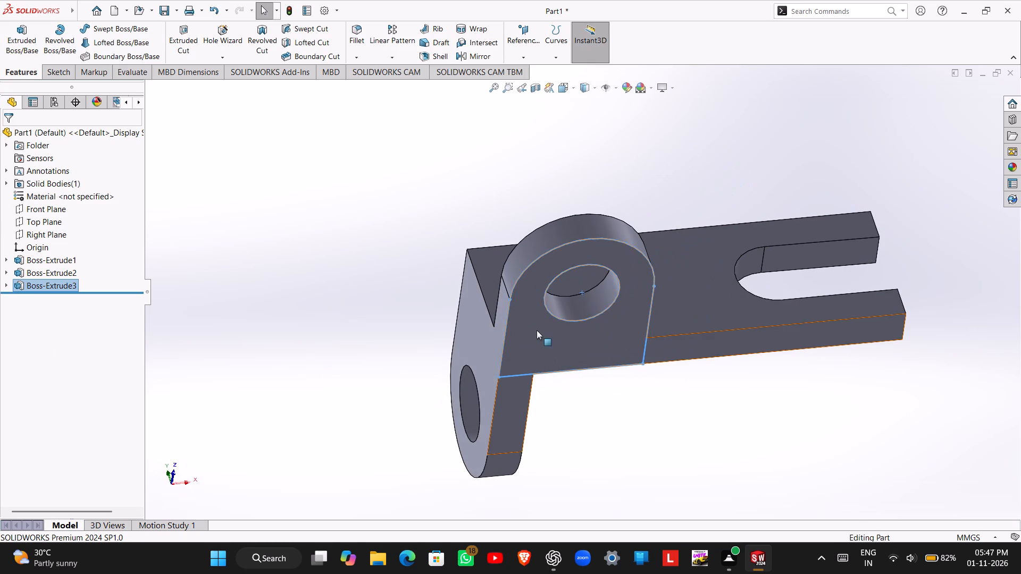
{"action": "right_click_drag", "start_coordinate": [633, 462], "coordinate": [634, 461]}
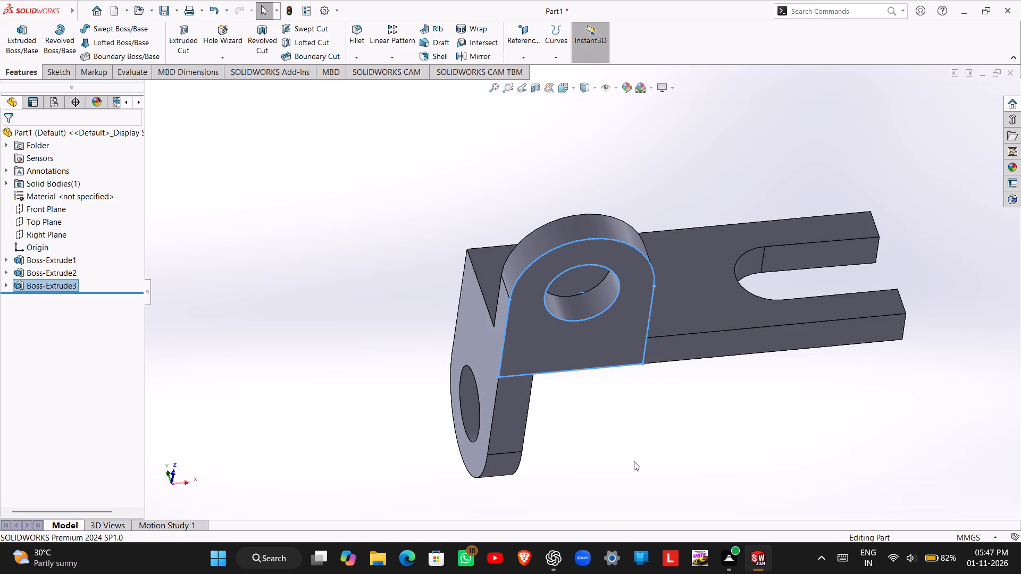
{"action": "right_click_drag", "start_coordinate": [634, 461], "coordinate": [650, 397]}
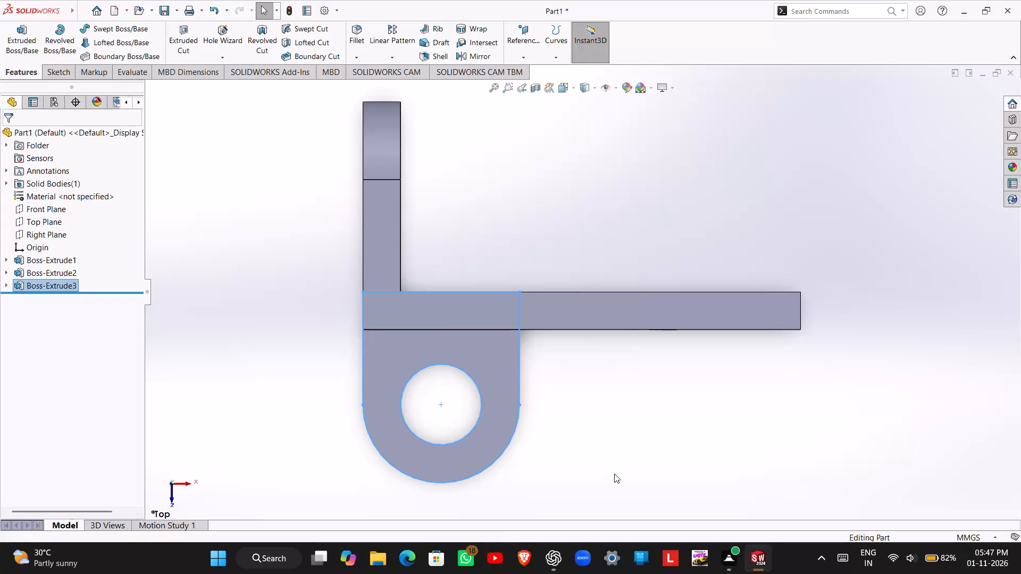
{"action": "right_click_drag", "start_coordinate": [617, 476], "coordinate": [620, 393]}
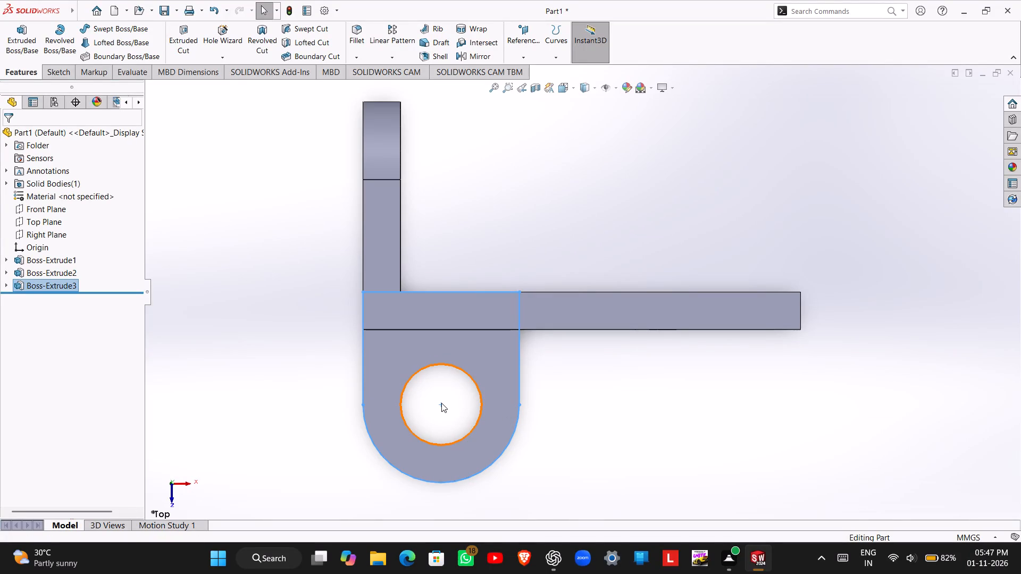
{"action": "left_click", "coordinate": [441, 403]}
{"action": "right_click_drag", "start_coordinate": [615, 443], "coordinate": [615, 443]}
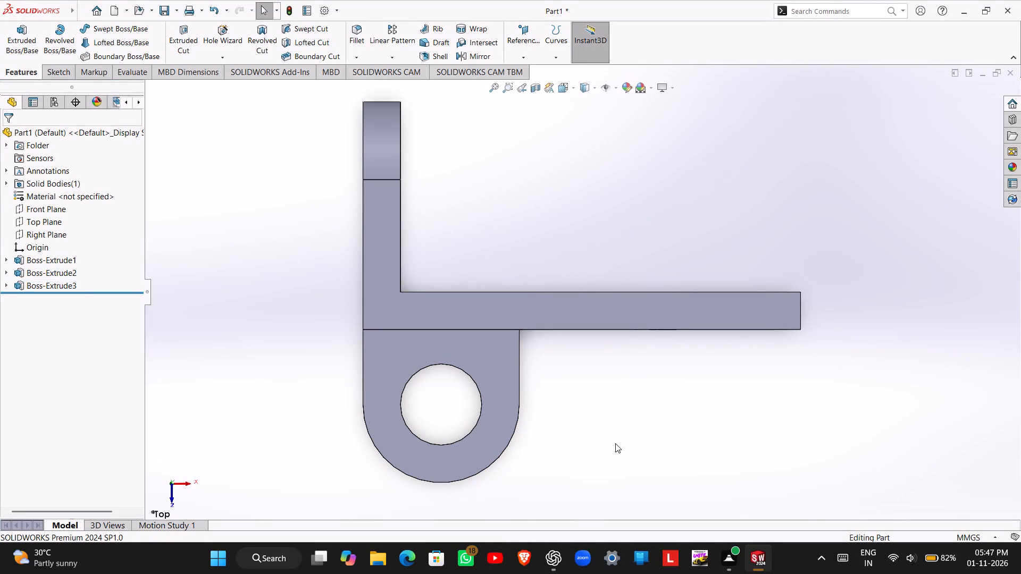
{"action": "right_click_drag", "start_coordinate": [615, 443], "coordinate": [623, 379]}
{"action": "right_click_drag", "start_coordinate": [611, 453], "coordinate": [616, 430]}
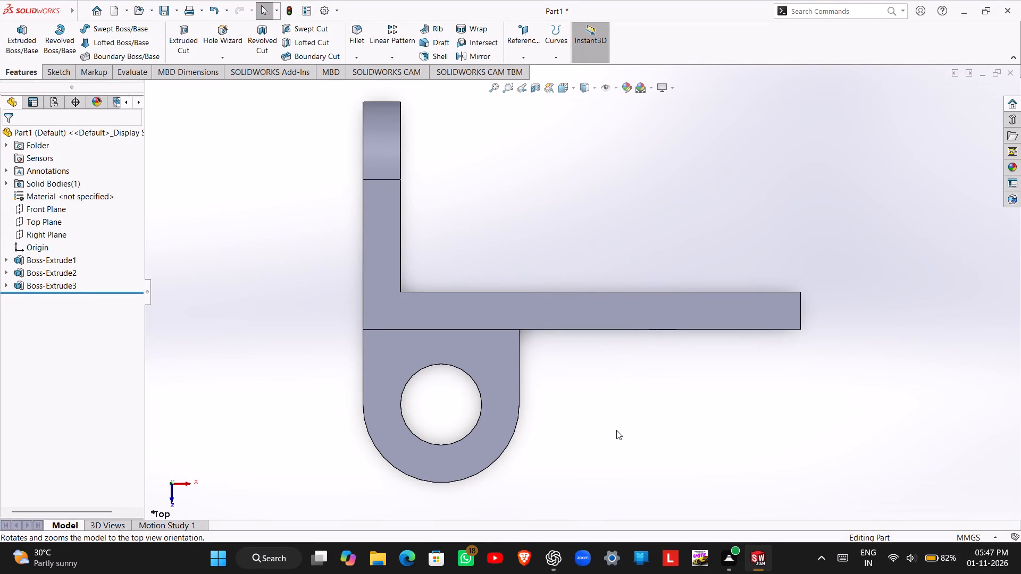
{"action": "right_click_drag", "start_coordinate": [616, 430], "coordinate": [619, 429]}
{"action": "key", "text": "Escape"}
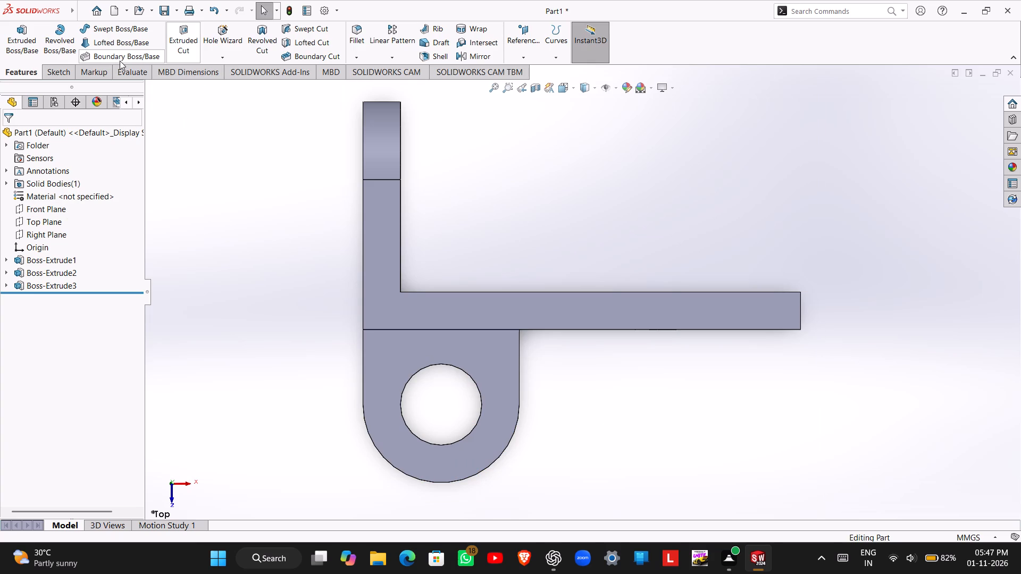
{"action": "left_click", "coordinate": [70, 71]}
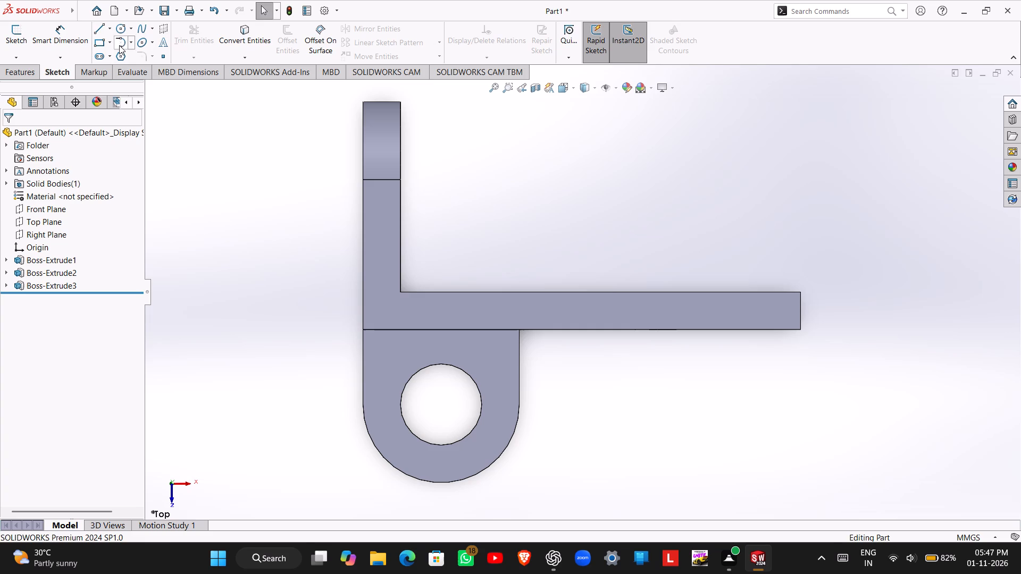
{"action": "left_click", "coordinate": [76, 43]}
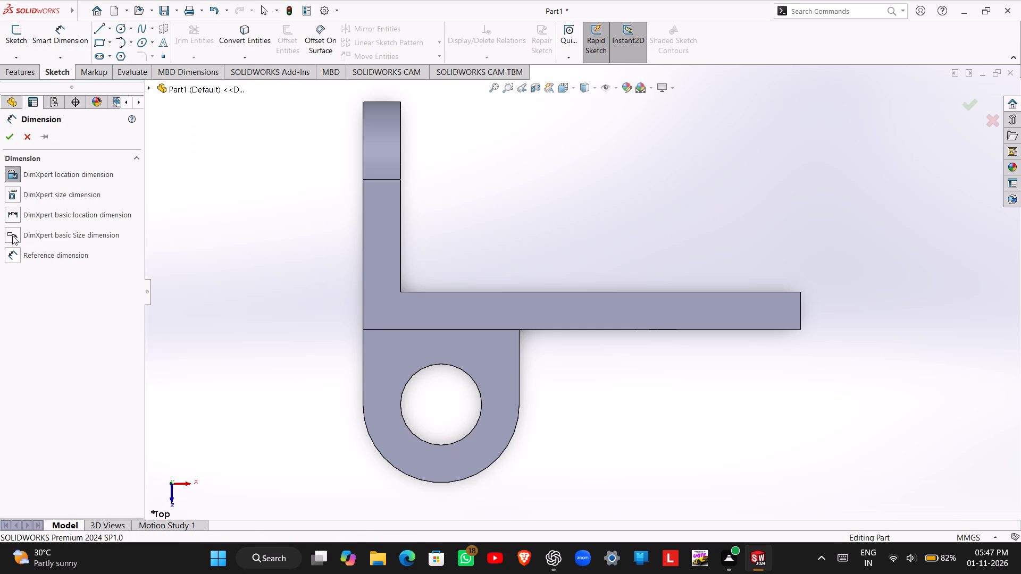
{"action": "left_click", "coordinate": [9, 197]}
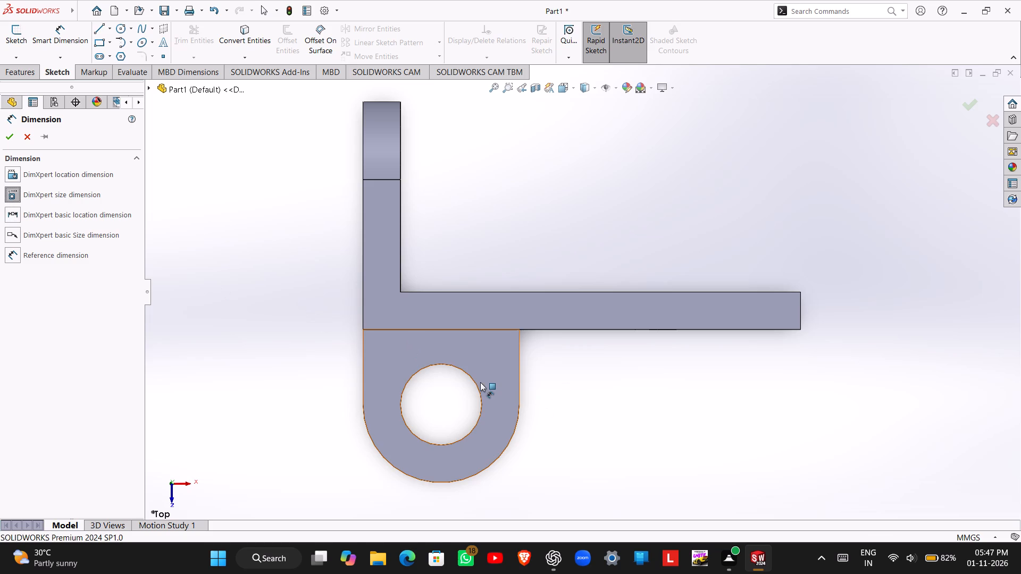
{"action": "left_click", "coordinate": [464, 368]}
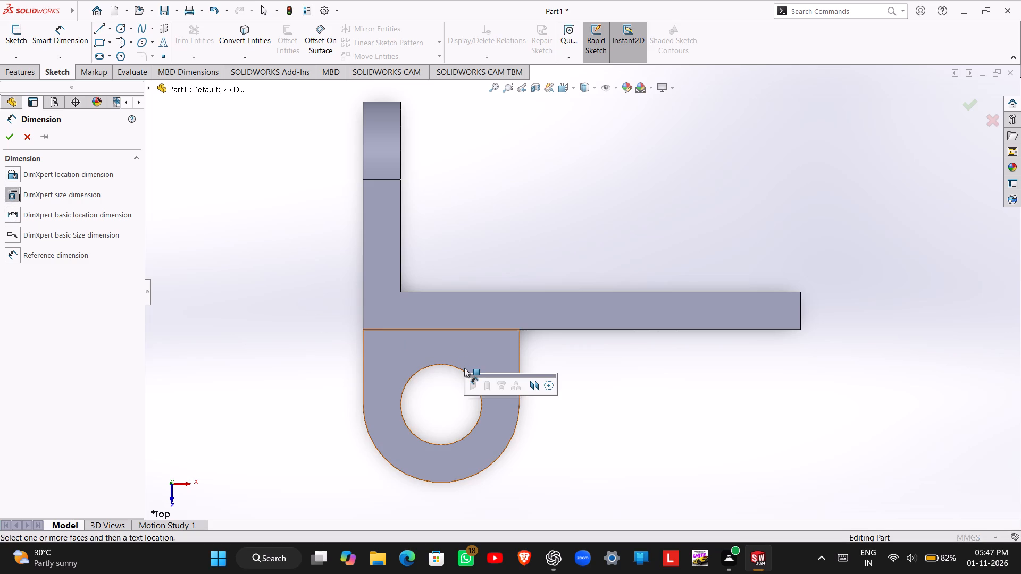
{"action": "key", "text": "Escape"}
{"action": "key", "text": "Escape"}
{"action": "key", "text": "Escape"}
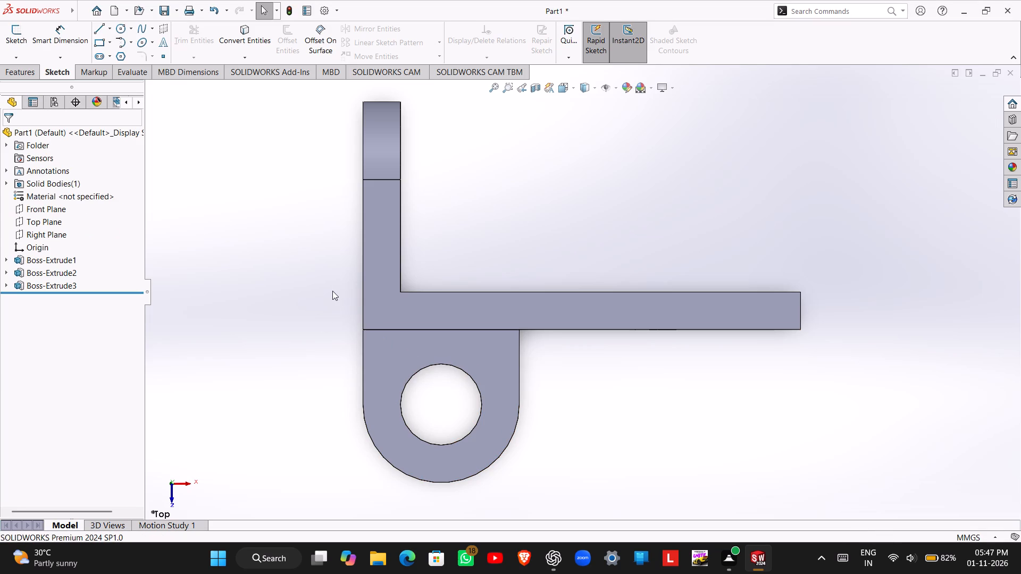
Save the part in Documents as "Slotted mounting bracket", copying the name from the Part 1 heading in the ChatGPT conversation.
{"action": "key", "text": "space"}
{"action": "left_click", "coordinate": [435, 343]}
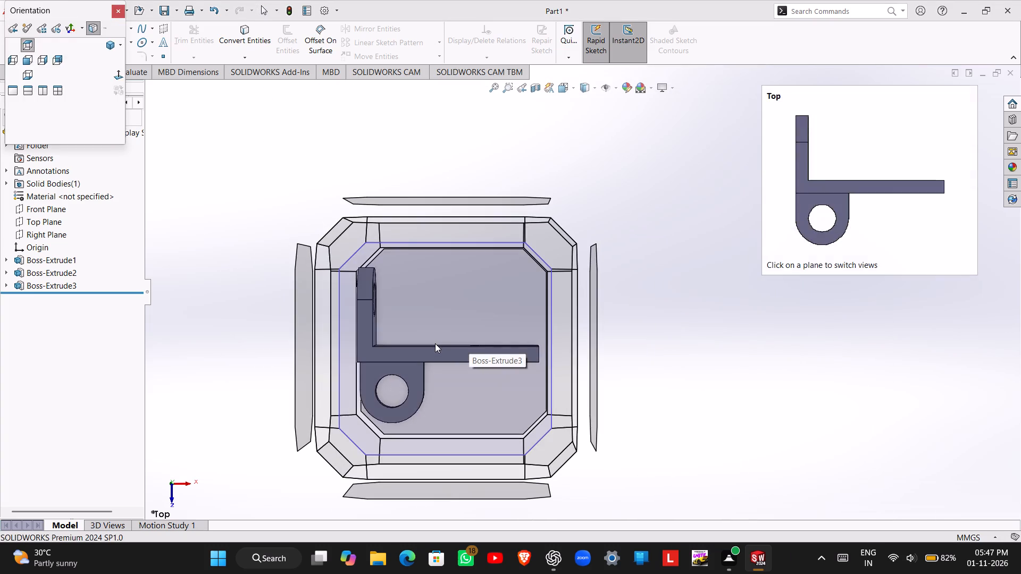
{"action": "middle_click_drag", "start_coordinate": [475, 359], "coordinate": [478, 237]}
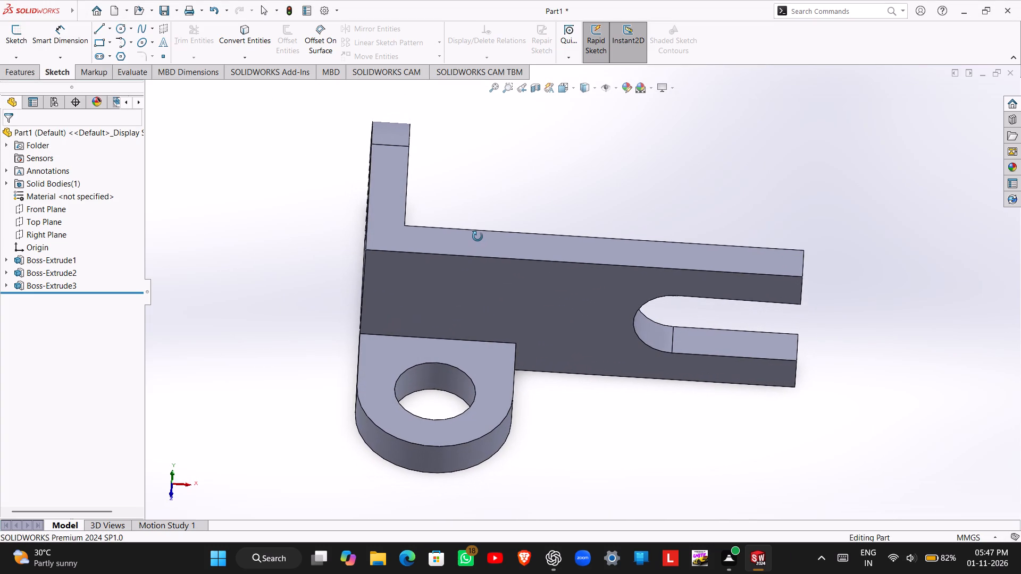
{"action": "middle_click_drag", "start_coordinate": [478, 237], "coordinate": [500, 234]}
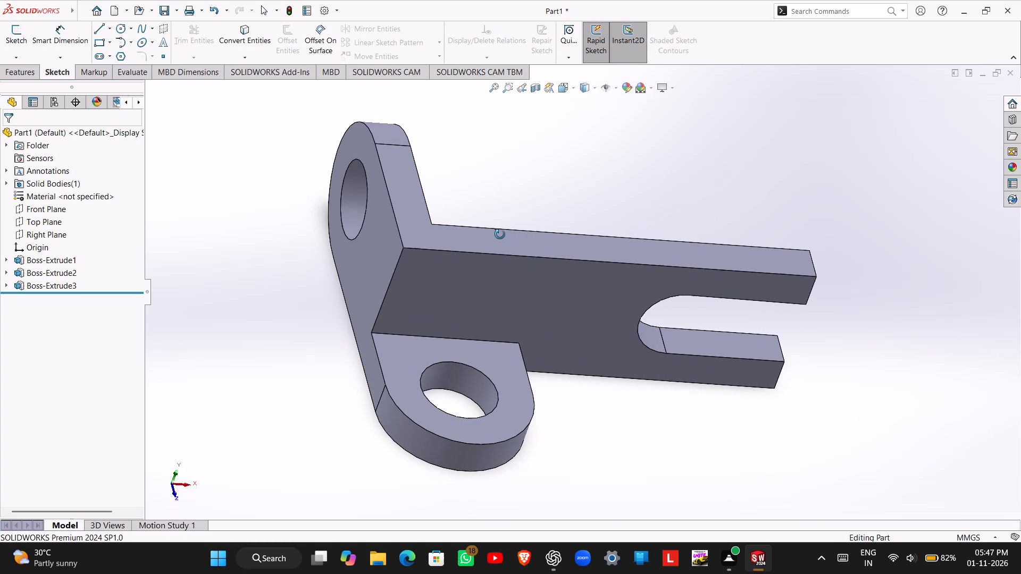
{"action": "middle_click_drag", "start_coordinate": [500, 234], "coordinate": [515, 249]}
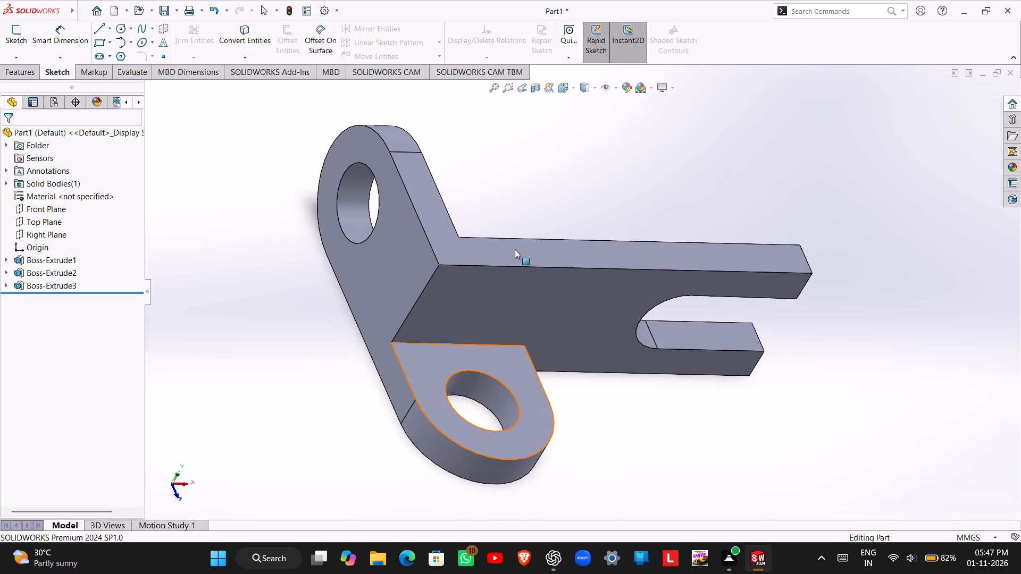
{"action": "left_click", "coordinate": [166, 12]}
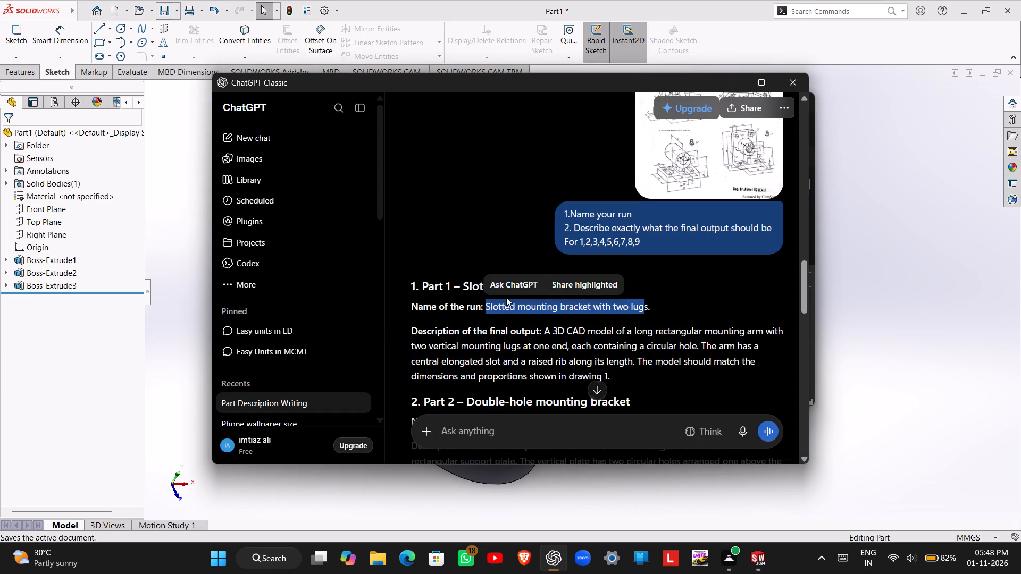
{"action": "left_click", "coordinate": [466, 210]}
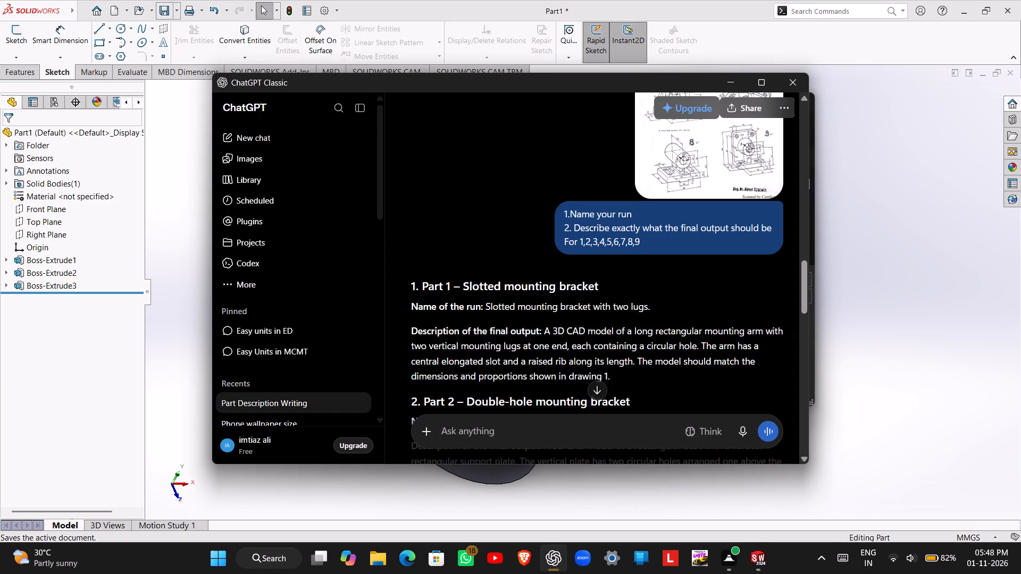
{"action": "left_click_drag", "start_coordinate": [465, 286], "coordinate": [612, 282]}
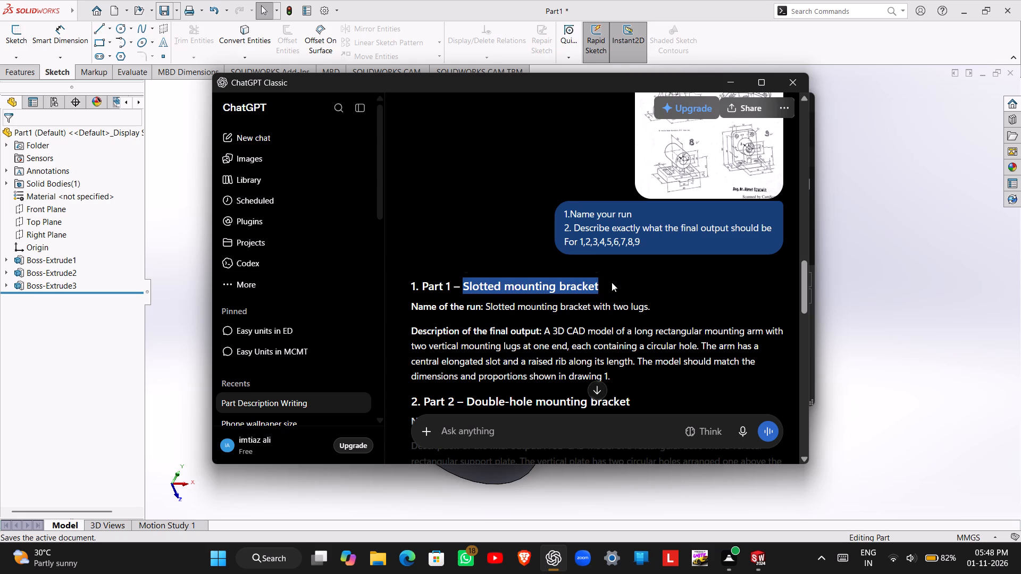
{"action": "key", "text": "ctrl+c"}
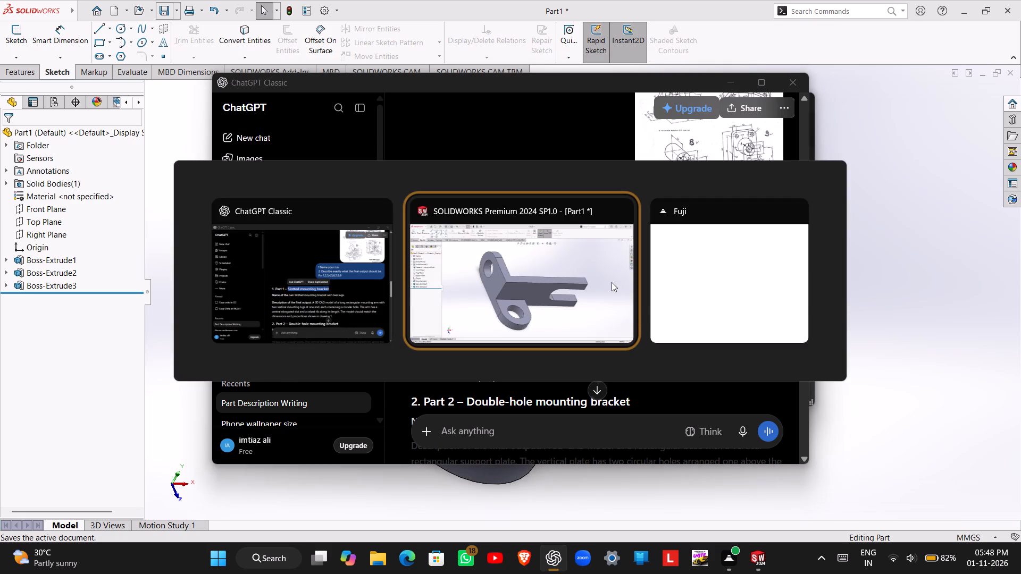
{"action": "key", "text": "ctrl+v"}
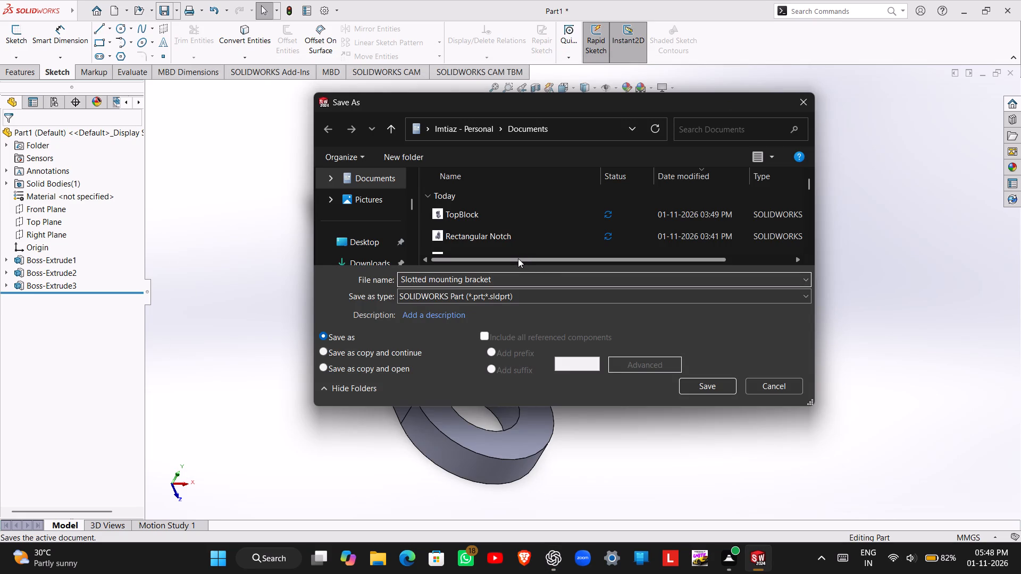
{"action": "key", "text": "Return"}
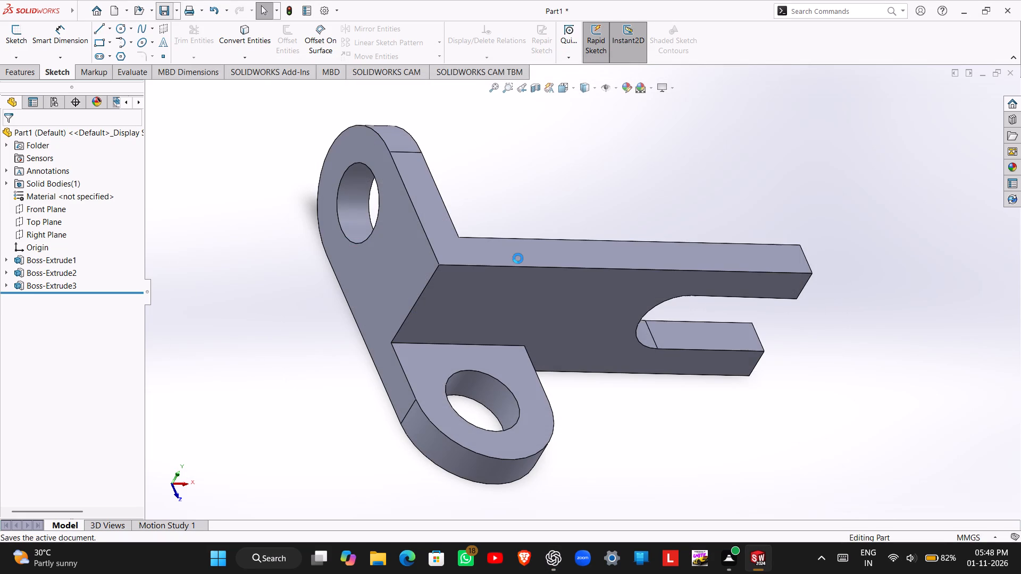